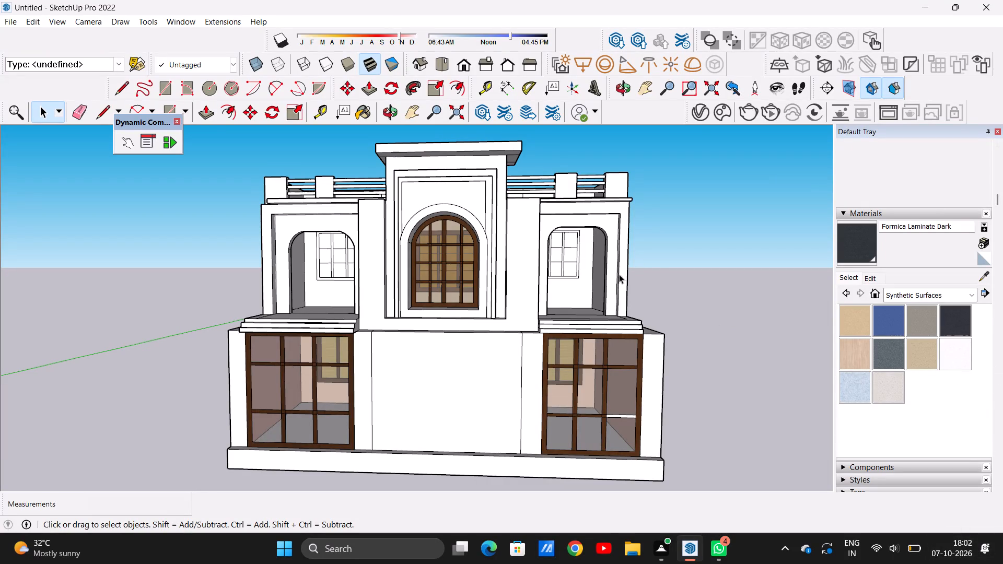
# Examine the building's front facade, including the blank central wall on the ground floor.
pyautogui.scroll(-20, 613, 298)
pyautogui.scroll(-20, 613, 298)
pyautogui.scroll(-1, 613, 298)
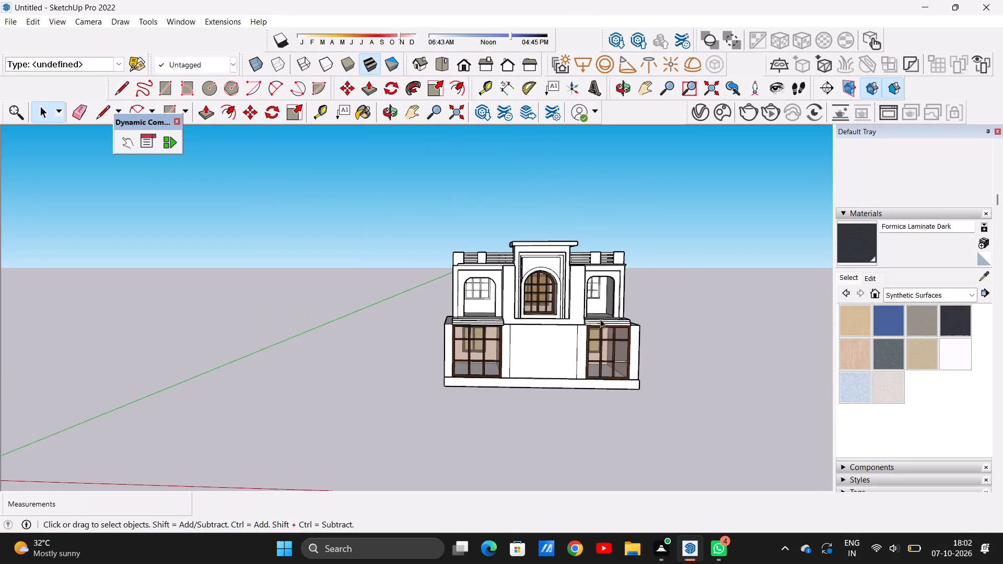
pyautogui.scroll(6, 599, 319)
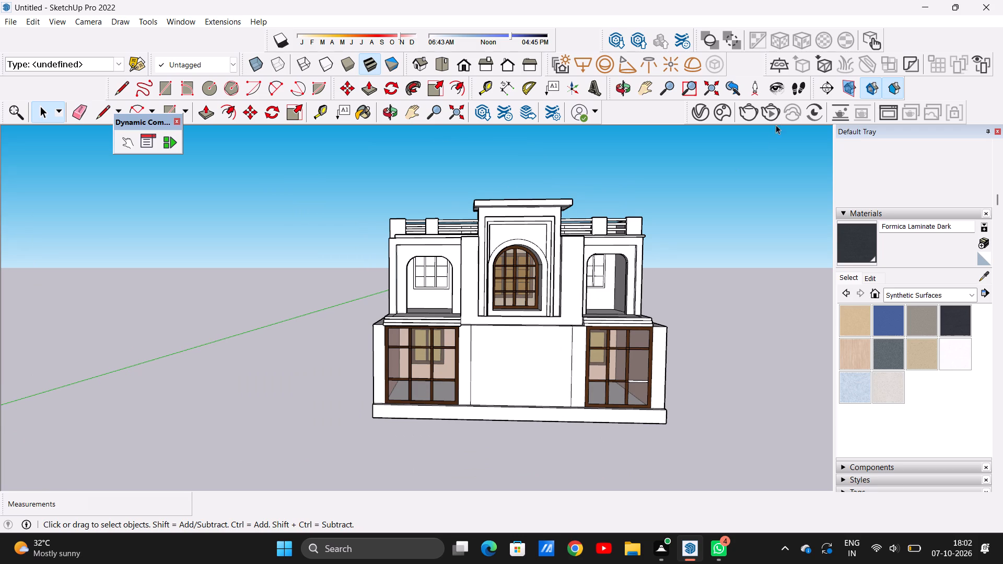
pyautogui.scroll(-4, 923, 215)
pyautogui.scroll(-2, 564, 276)
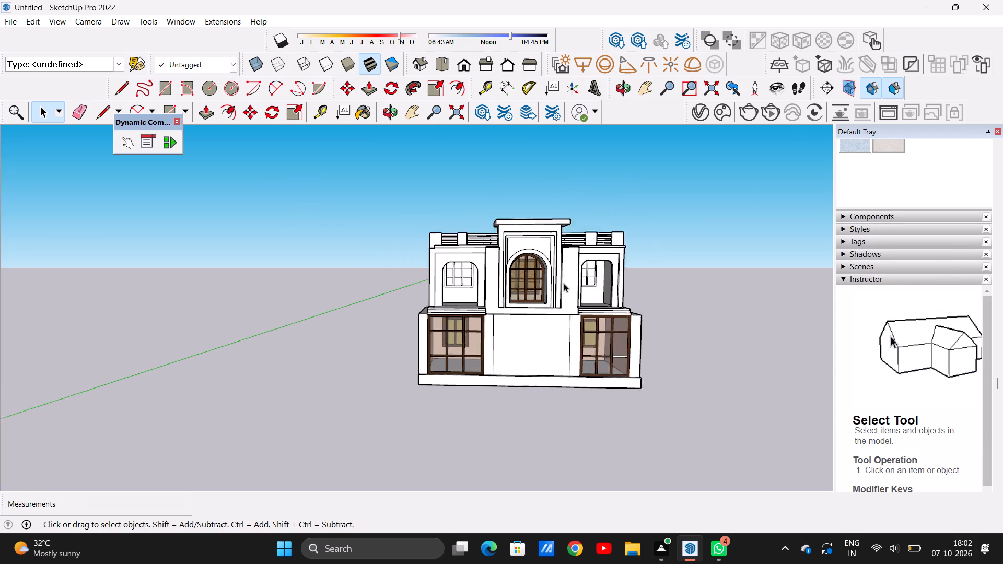
pyautogui.scroll(-4, 564, 283)
pyautogui.scroll(10, 588, 283)
pyautogui.scroll(-4, 577, 273)
pyautogui.scroll(2, 551, 268)
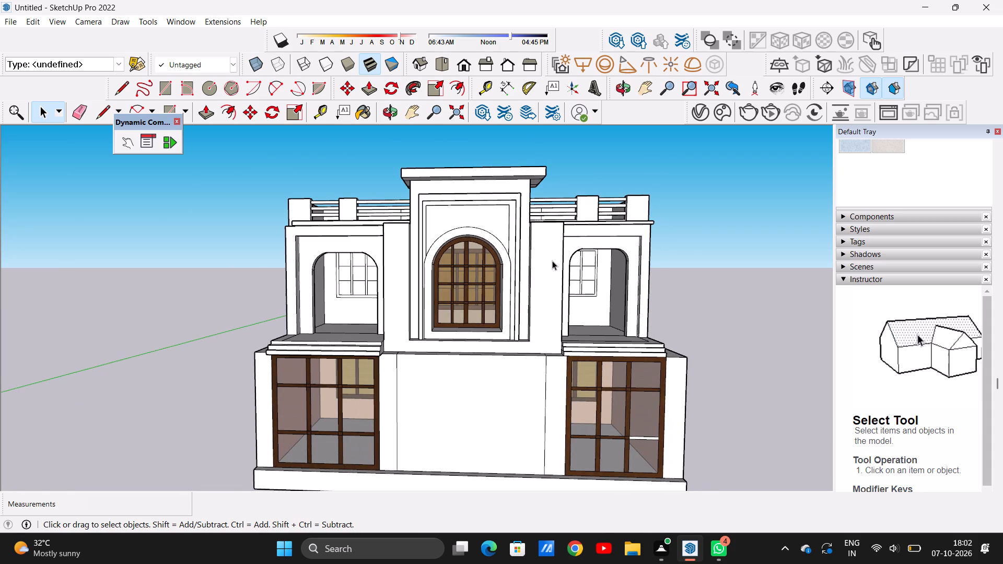
pyautogui.scroll(-2, 493, 330)
pyautogui.moveTo(531, 409); pyautogui.dragTo(551, 358, button='middle')
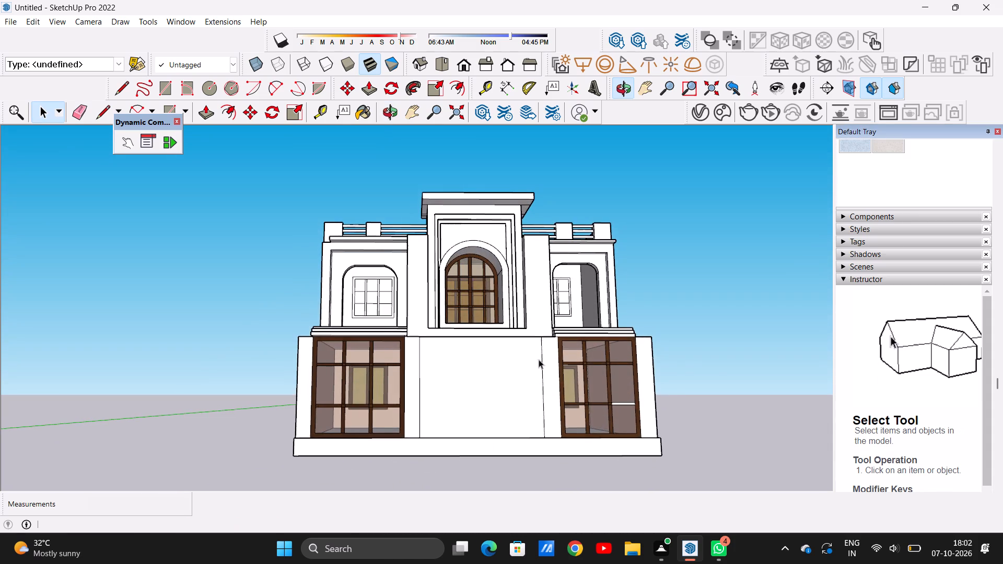
pyautogui.scroll(4, 532, 362)
pyautogui.moveTo(531, 374); pyautogui.dragTo(533, 394, button='middle')
pyautogui.scroll(-4, 530, 377)
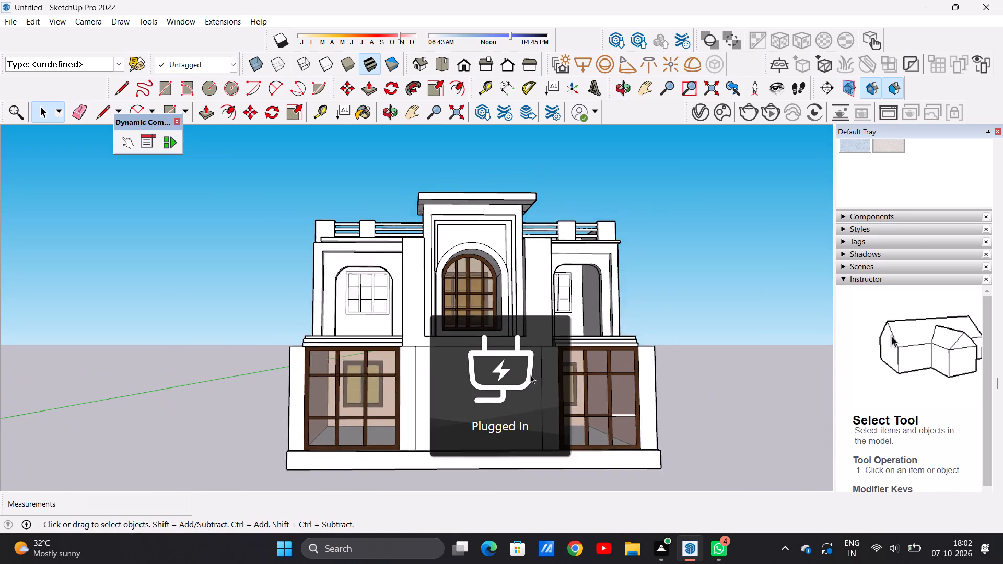
pyautogui.scroll(-4, 530, 374)
pyautogui.scroll(11, 529, 382)
pyautogui.scroll(-8, 515, 373)
pyautogui.scroll(5, 508, 392)
# Offset the outline of the blank central ground-floor wall face inward by about 7 11/16".
pyautogui.press('o')
pyautogui.press('f')
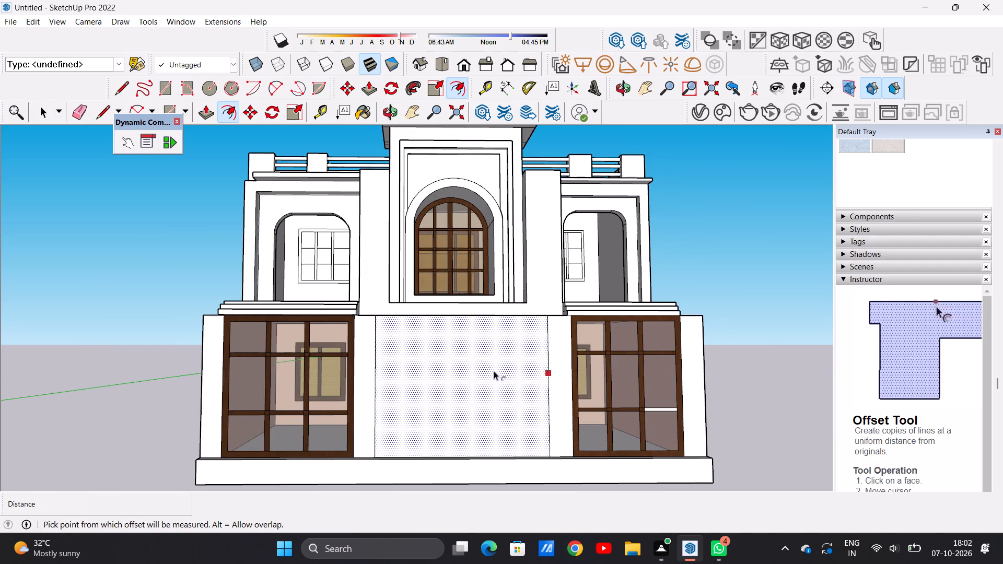
pyautogui.click(470, 333)
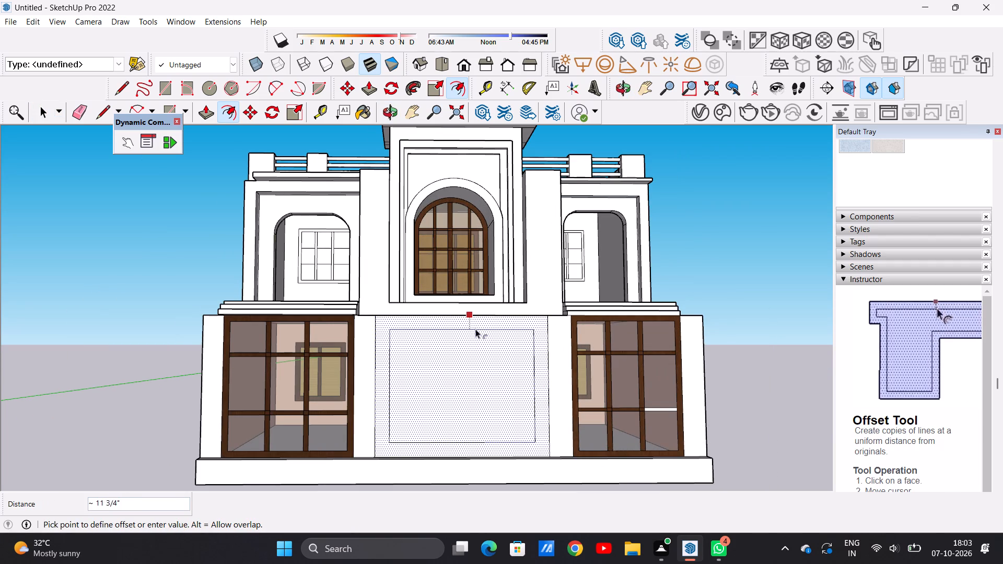
pyautogui.click(476, 324)
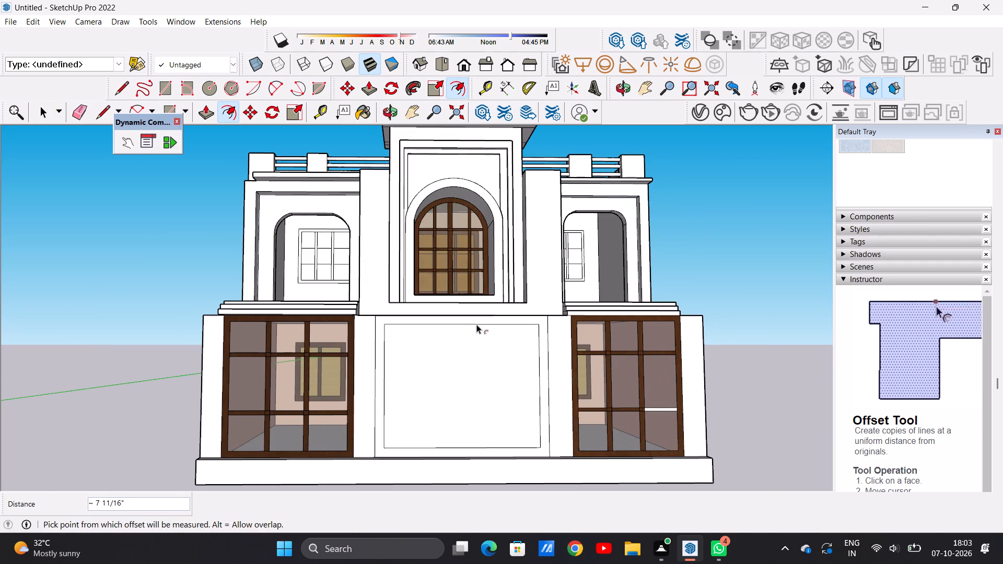
pyautogui.press('space')
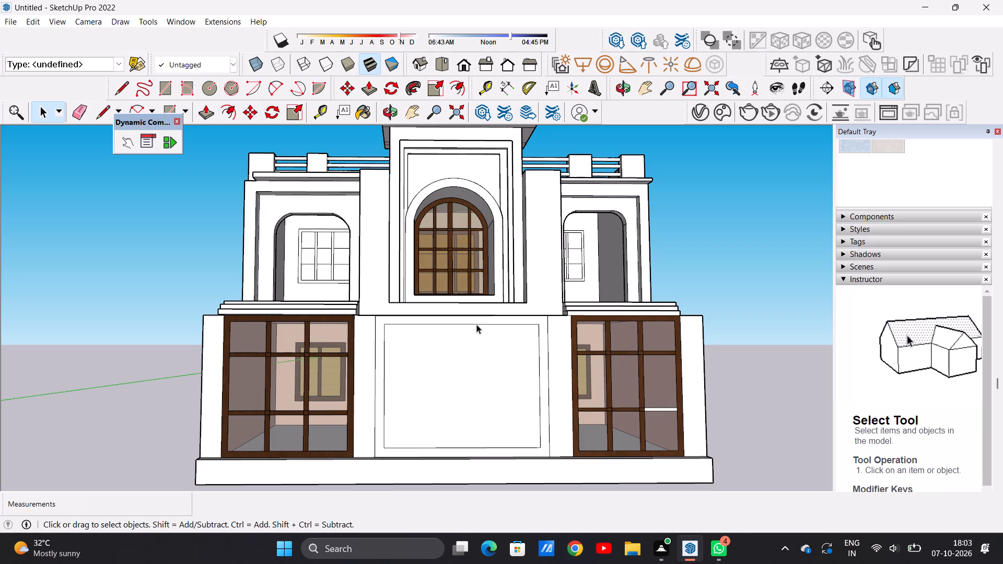
# Draw two closely spaced vertical lines about 8' 8 5/8" long across the inset rectangle's height, forming a narrow strip left of its centre.
pyautogui.scroll(2, 480, 357)
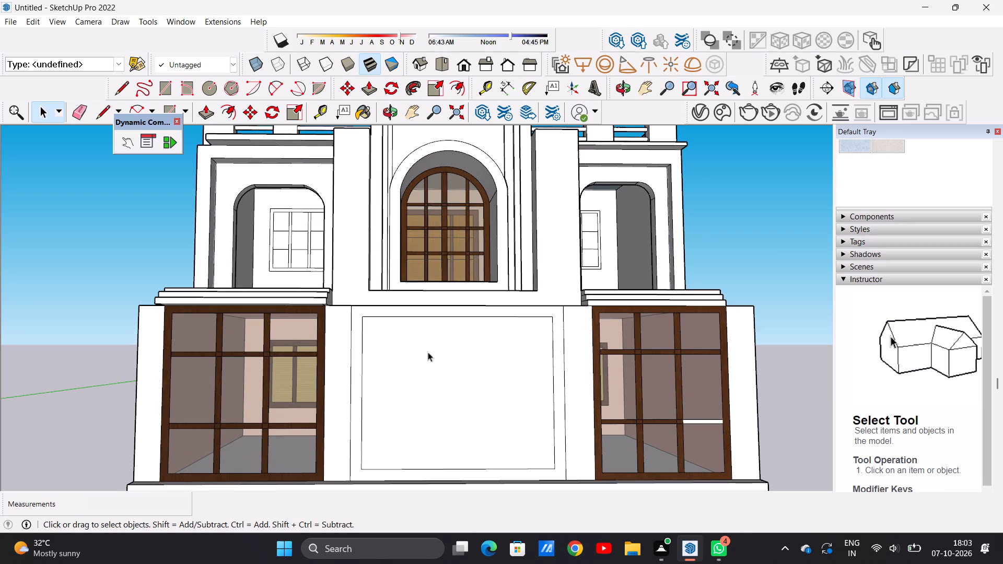
pyautogui.scroll(-3, 441, 335)
pyautogui.scroll(1, 454, 348)
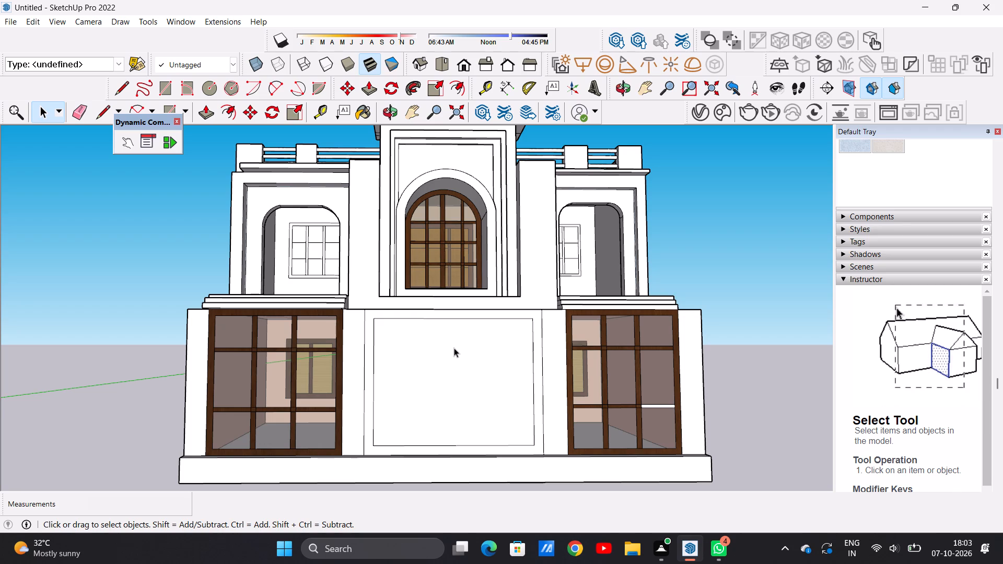
pyautogui.press('l')
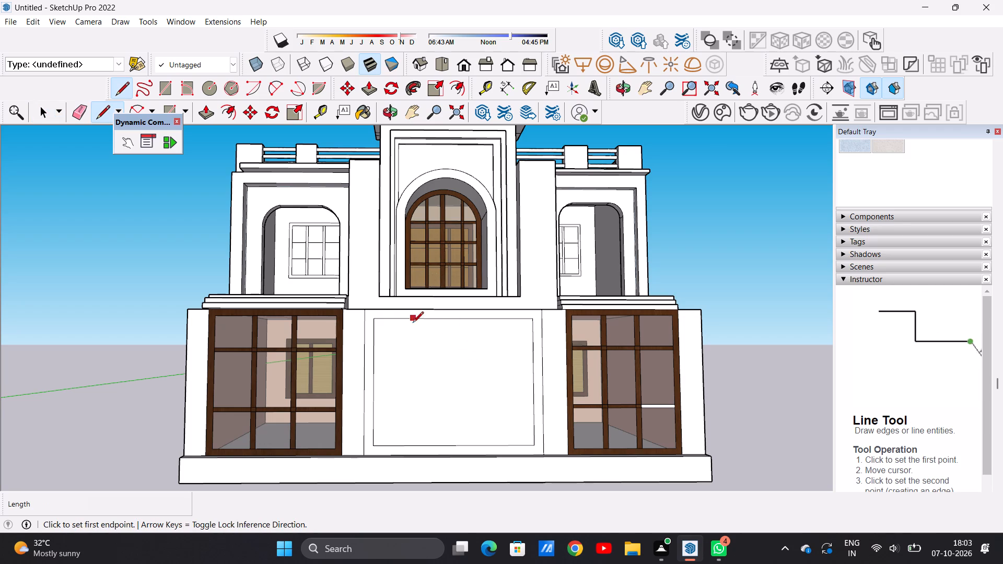
pyautogui.scroll(4, 413, 326)
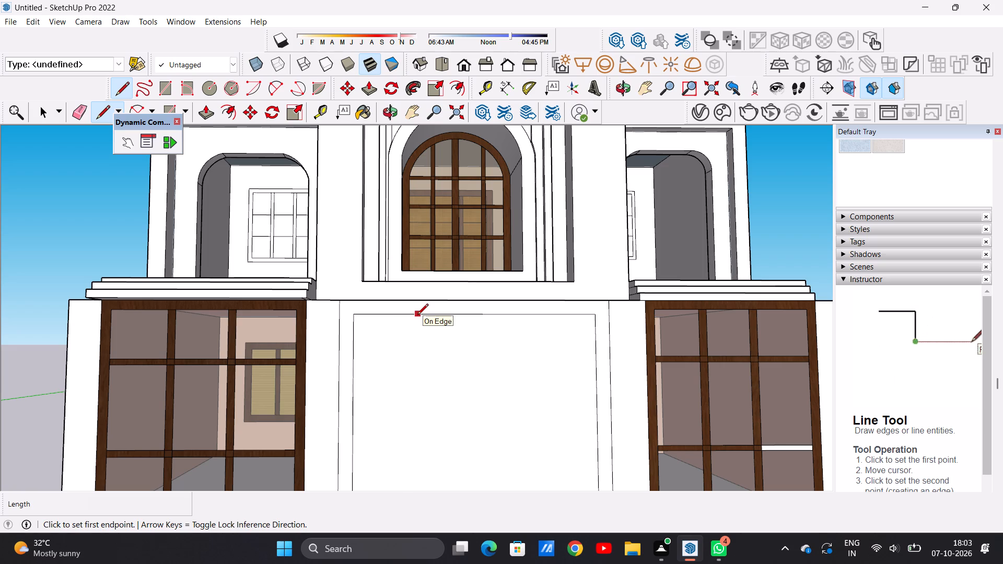
pyautogui.click(417, 315)
pyautogui.scroll(-1, 419, 296)
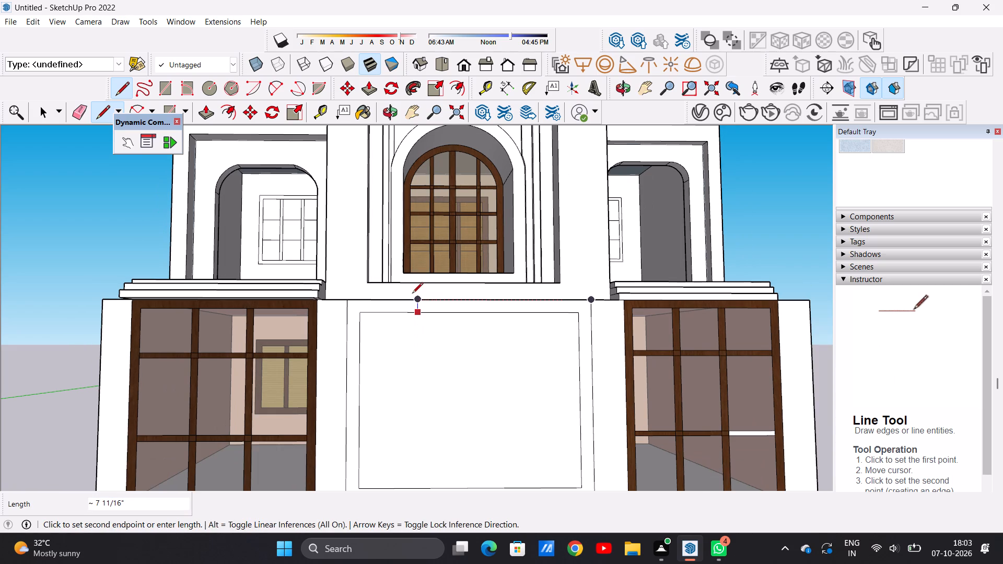
pyautogui.scroll(-7, 412, 399)
pyautogui.scroll(7, 415, 446)
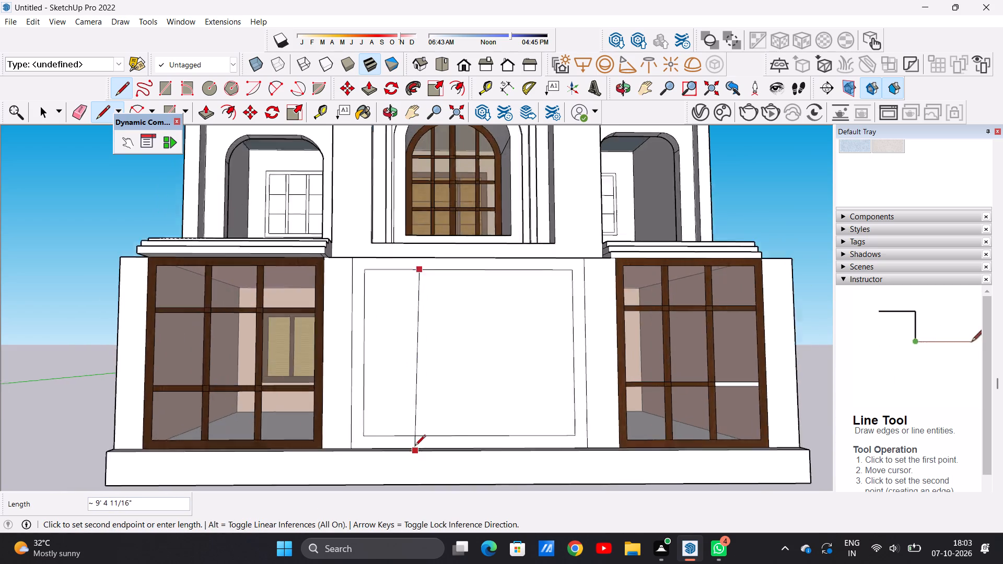
pyautogui.scroll(1, 415, 446)
pyautogui.click(421, 436)
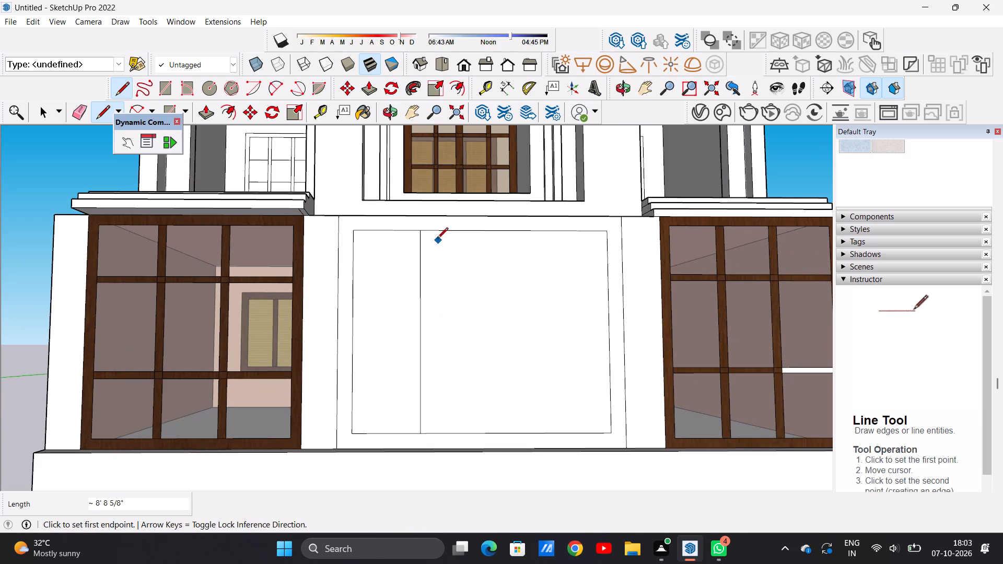
pyautogui.scroll(5, 437, 239)
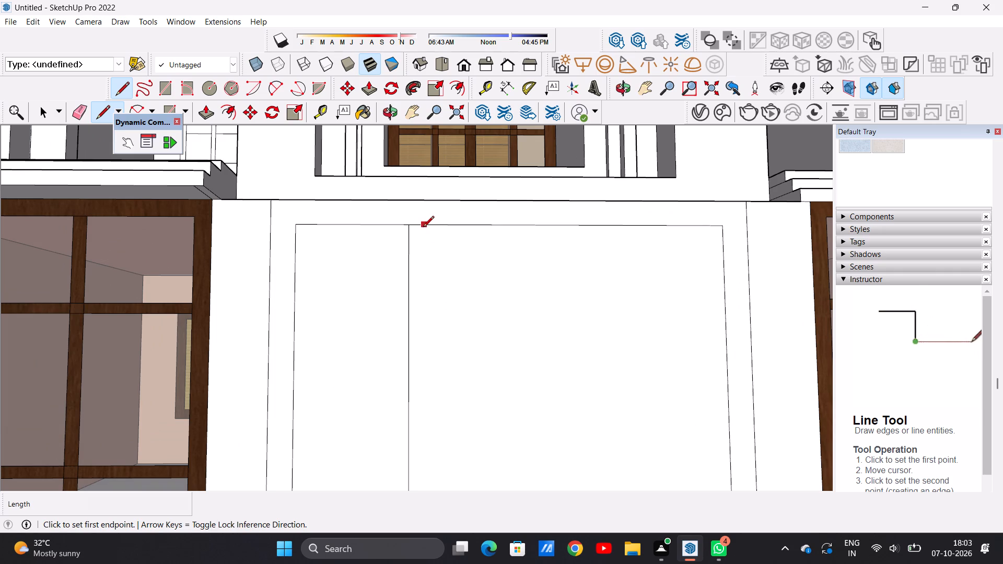
pyautogui.click(422, 227)
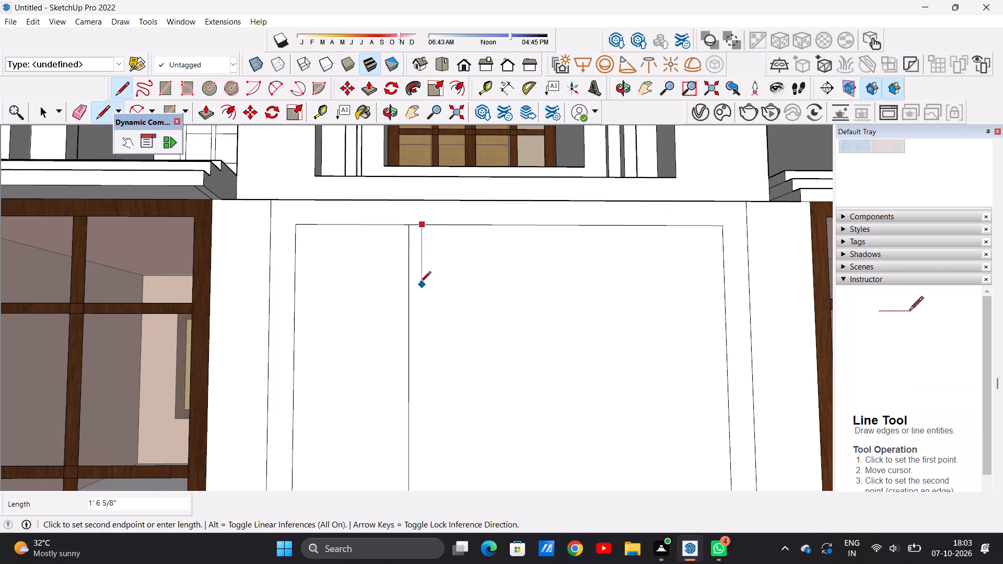
pyautogui.scroll(-11, 421, 281)
pyautogui.scroll(6, 425, 348)
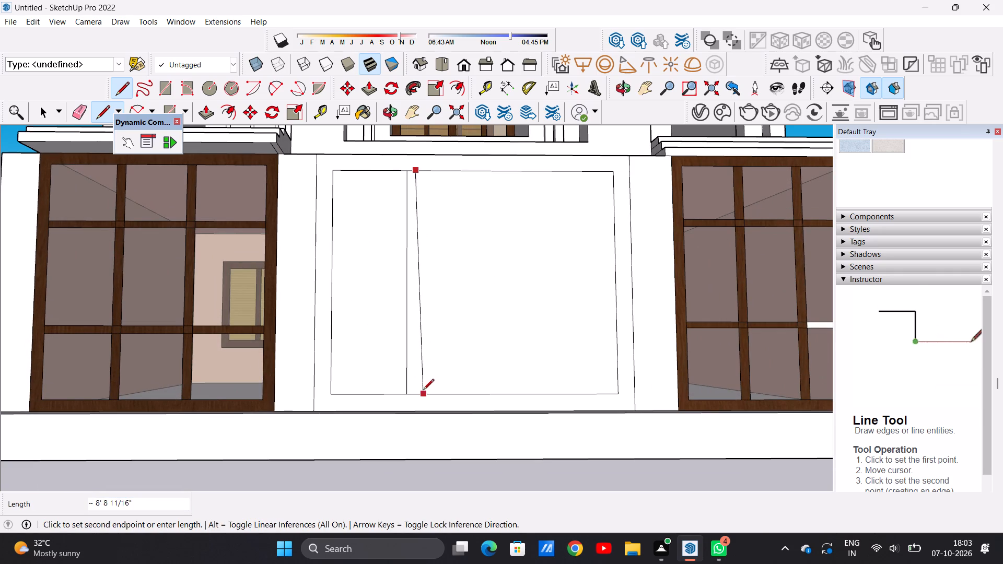
pyautogui.click(415, 396)
pyautogui.press('space')
# Copy the narrow vertical strip twice along the inset rectangle, placing the second copy about 2' 4 3/16" beyond the first.
pyautogui.doubleClick(411, 355)
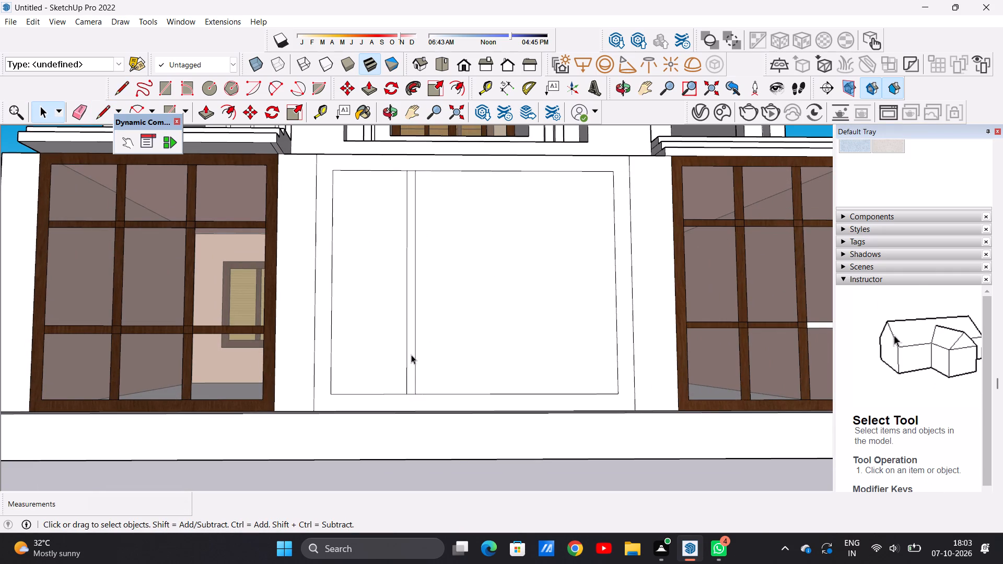
pyautogui.press('m')
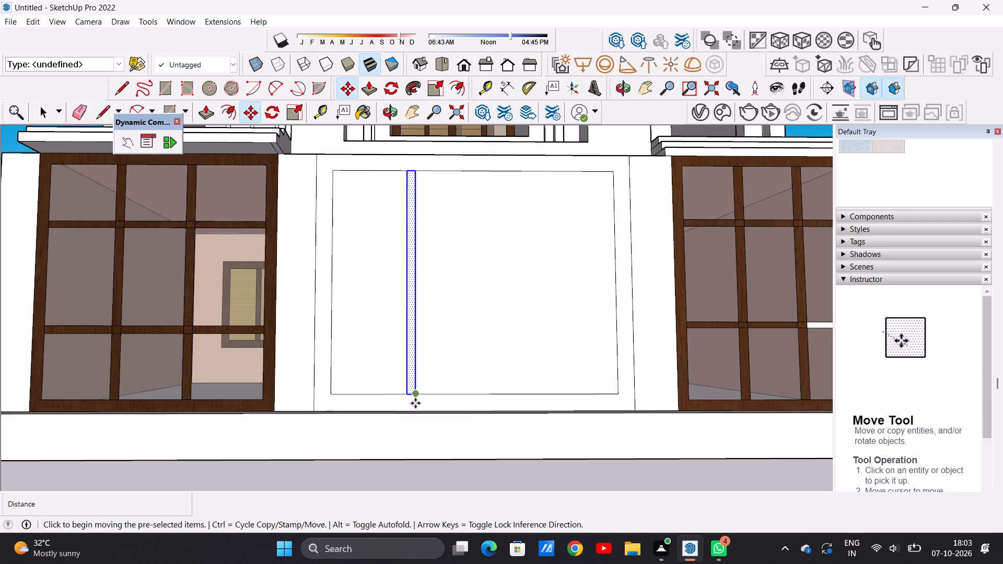
pyautogui.click(417, 397)
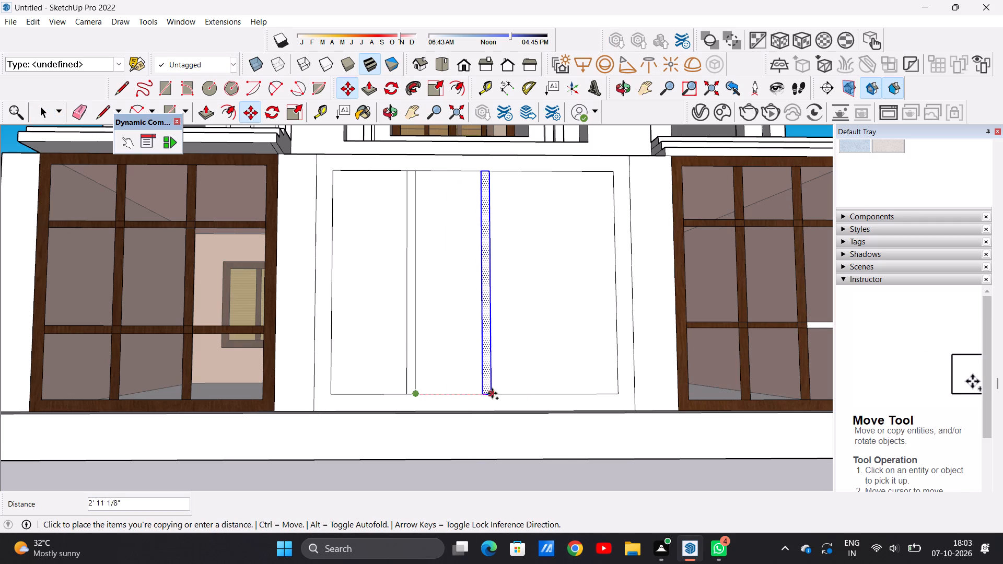
pyautogui.click(496, 392)
pyautogui.click(496, 392)
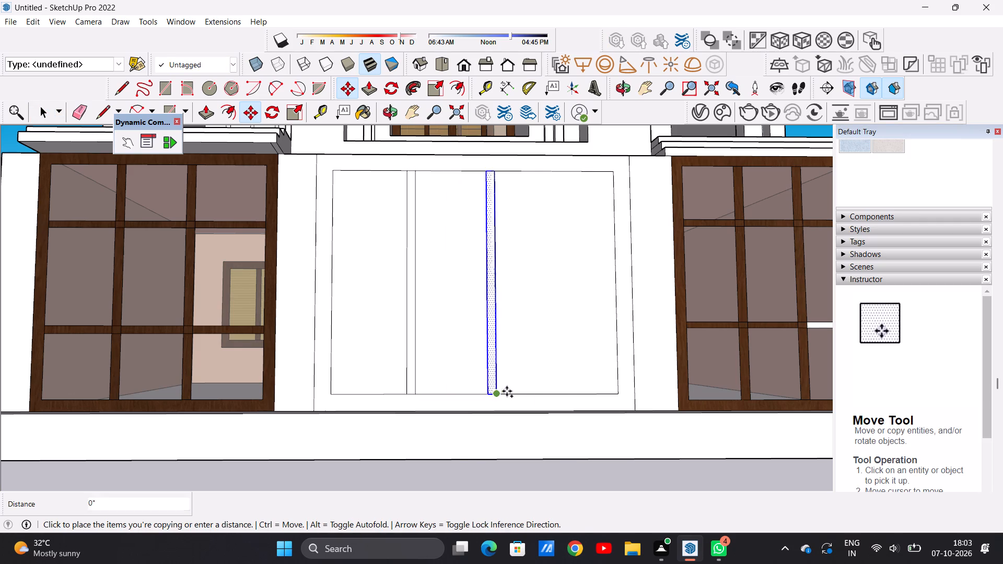
pyautogui.click(559, 391)
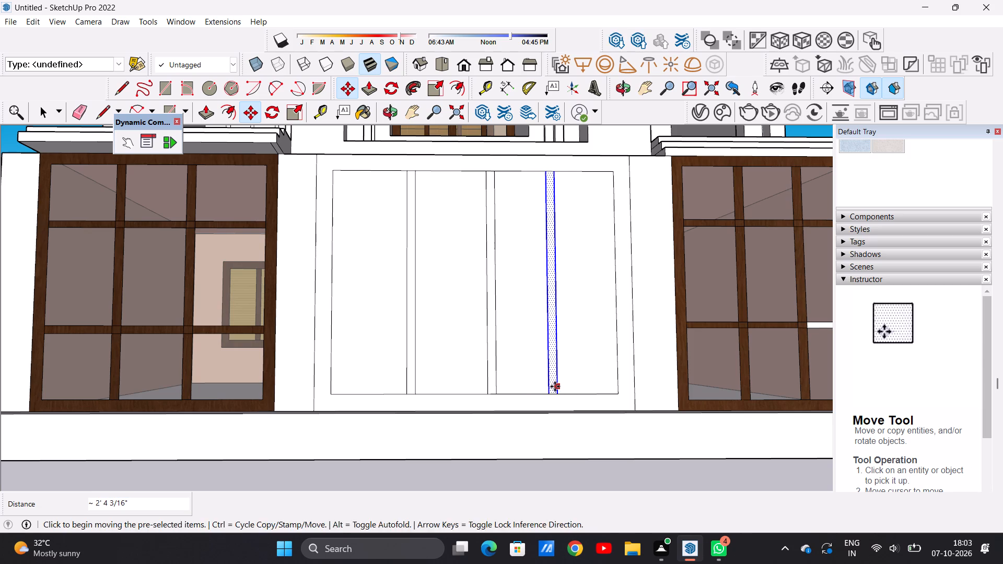
pyautogui.press('space')
pyautogui.scroll(-12, 478, 332)
pyautogui.click(484, 405)
# Draw two closely spaced horizontal lines about 11' 9/16" long across the inset rectangle's upper part, crossing the three vertical strips.
pyautogui.scroll(6, 497, 293)
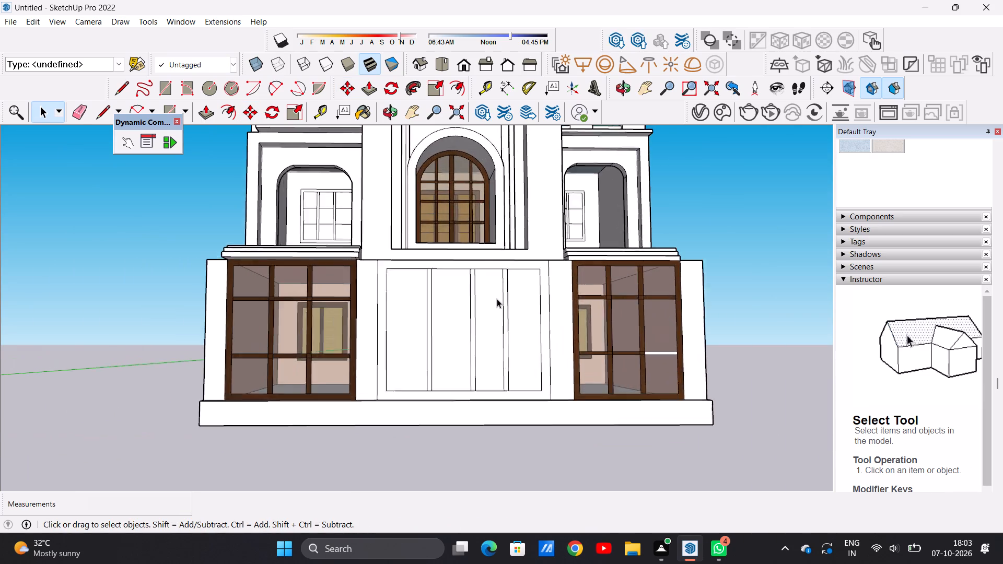
pyautogui.scroll(2, 497, 299)
pyautogui.press('l')
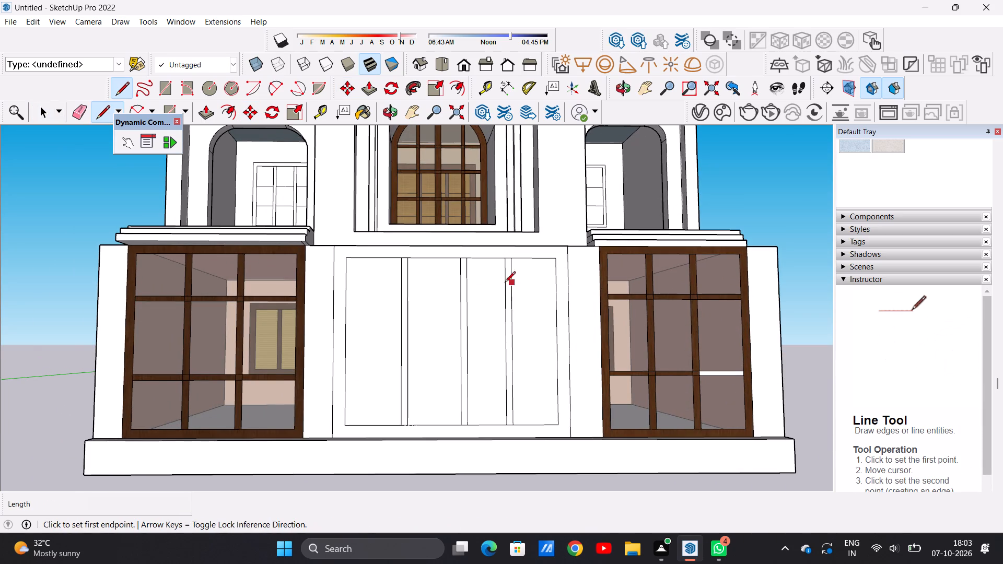
pyautogui.scroll(4, 347, 295)
pyautogui.click(348, 298)
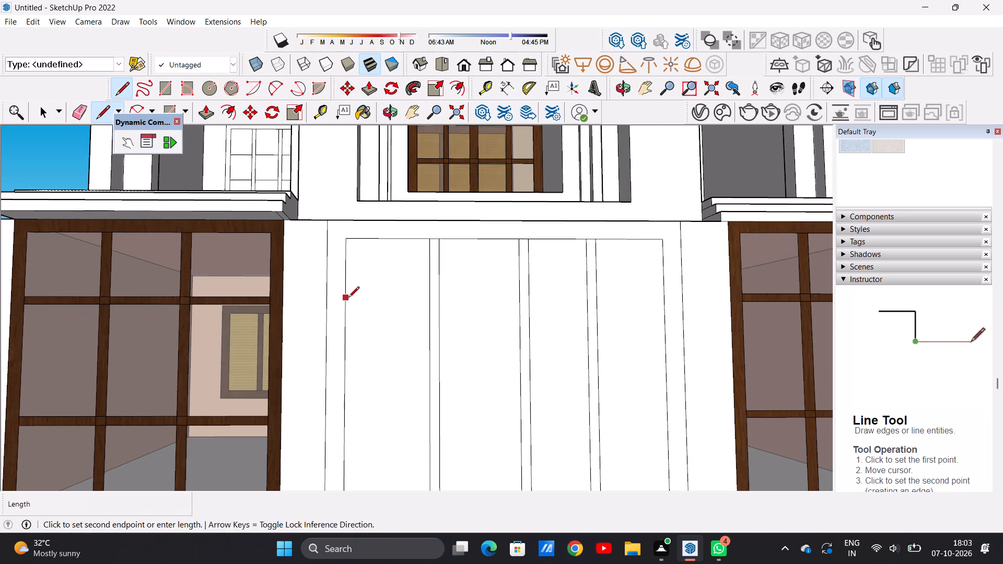
pyautogui.click(666, 302)
pyautogui.scroll(4, 357, 313)
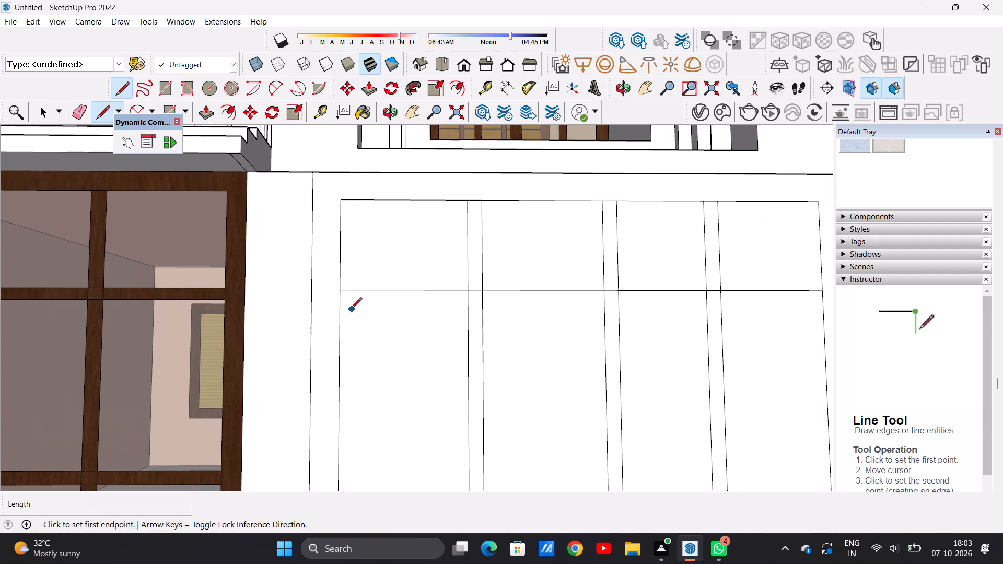
pyautogui.click(343, 301)
pyautogui.scroll(-5, 449, 311)
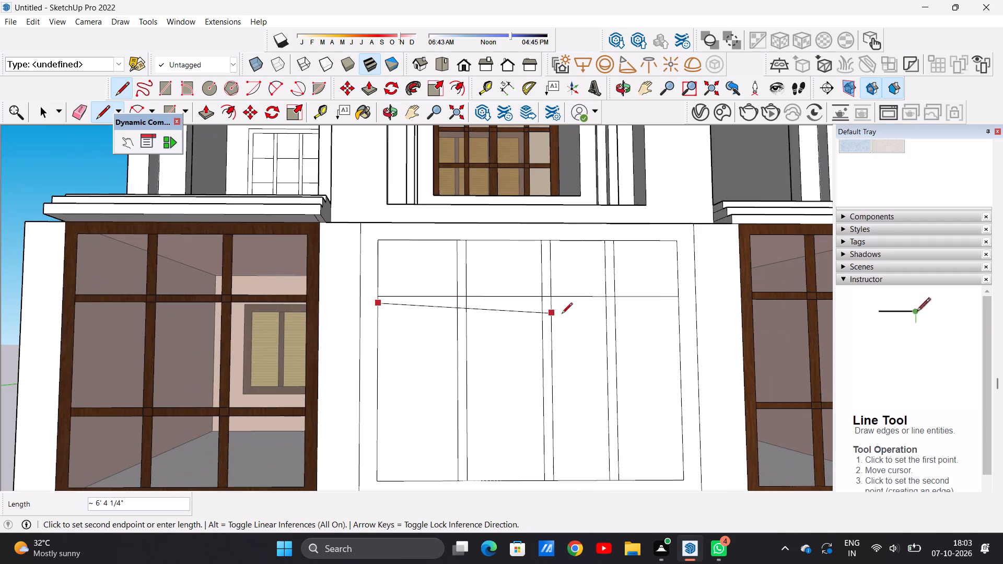
pyautogui.click(678, 305)
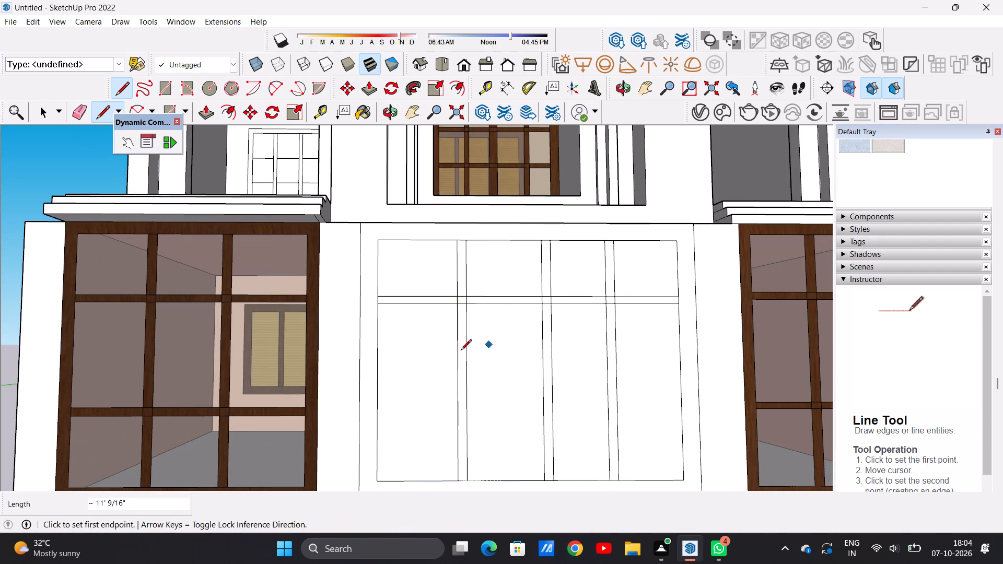
pyautogui.scroll(-7, 374, 370)
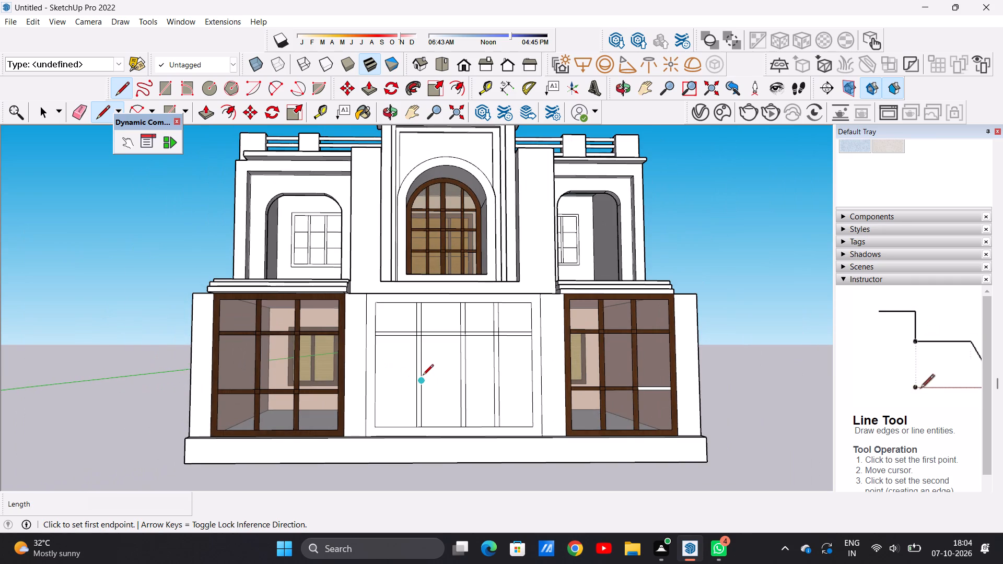
pyautogui.press('space')
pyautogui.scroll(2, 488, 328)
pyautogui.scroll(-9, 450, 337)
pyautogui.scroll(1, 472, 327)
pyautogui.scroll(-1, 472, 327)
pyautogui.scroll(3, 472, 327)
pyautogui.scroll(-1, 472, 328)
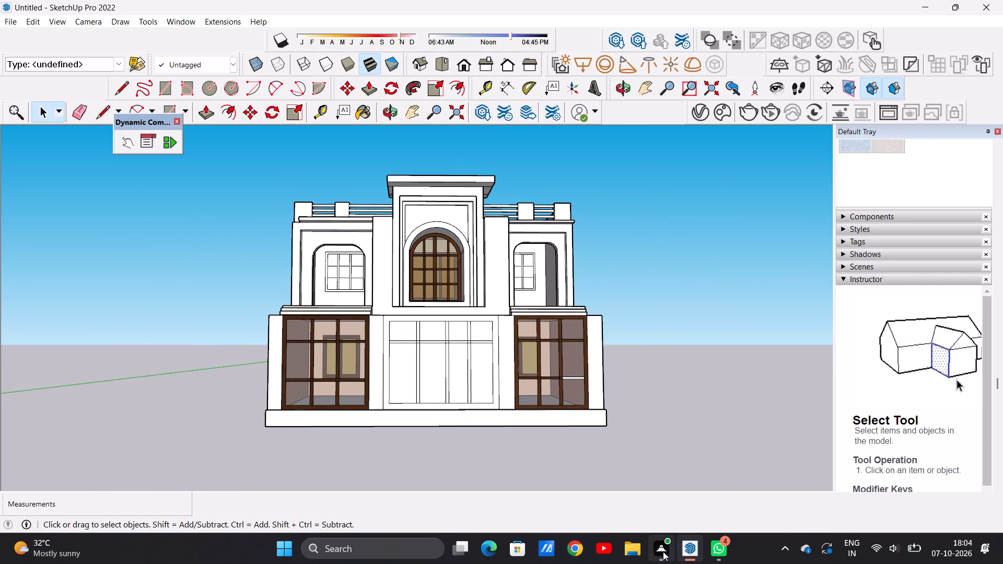
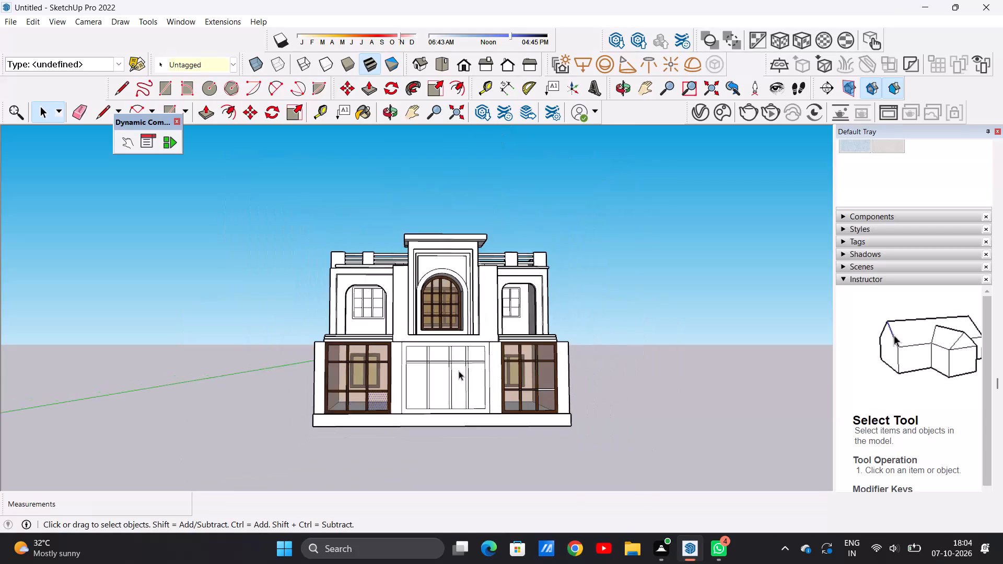
# Examine the front facade and the central ground-floor frame layout against the finished side windows.
pyautogui.scroll(10, 460, 373)
pyautogui.scroll(-6, 462, 366)
pyautogui.moveTo(493, 283); pyautogui.dragTo(390, 309, button='middle')
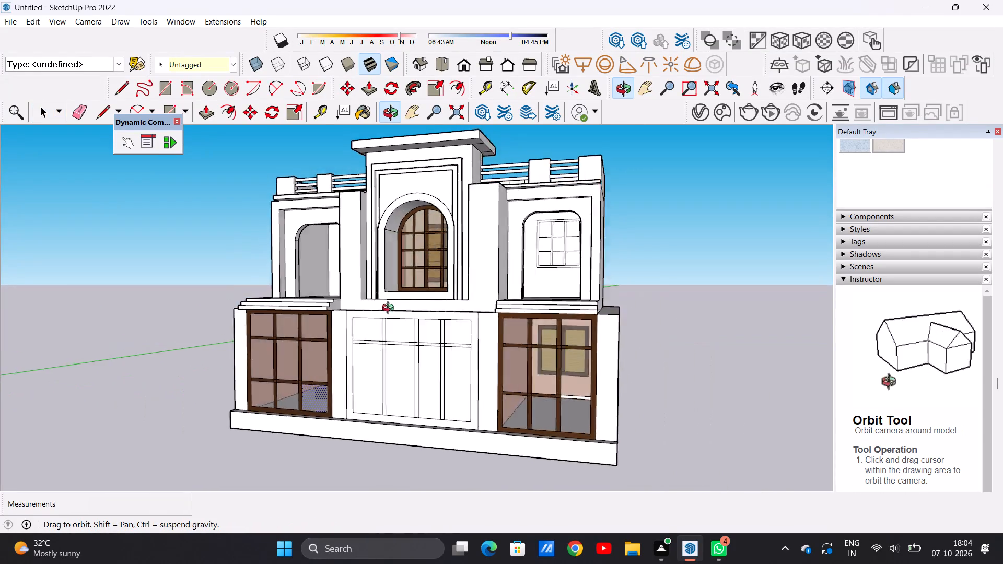
pyautogui.moveTo(390, 309); pyautogui.dragTo(495, 312, button='middle')
pyautogui.scroll(-5, 474, 330)
pyautogui.scroll(11, 481, 350)
pyautogui.scroll(-5, 484, 351)
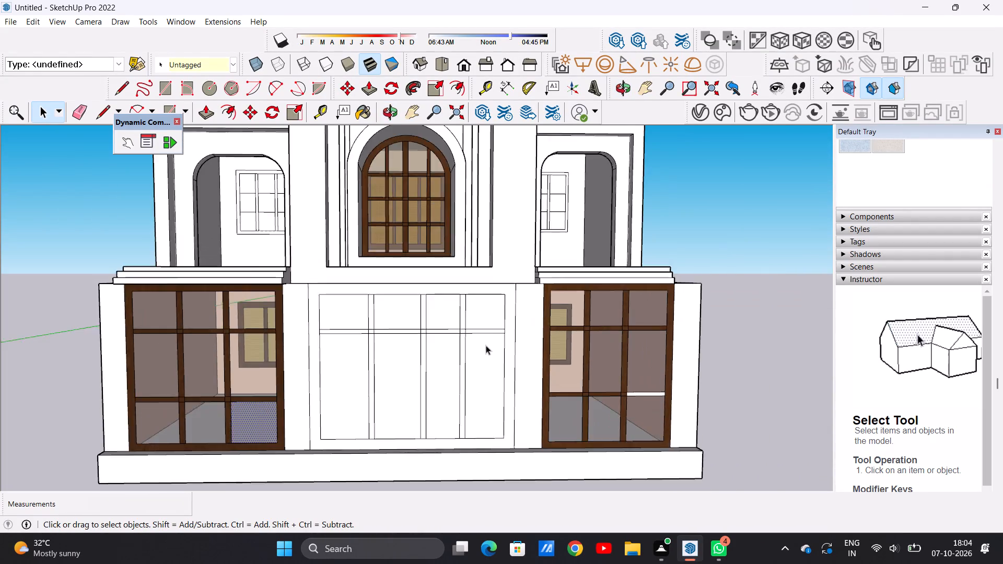
pyautogui.scroll(-3, 486, 345)
pyautogui.scroll(5, 499, 305)
pyautogui.scroll(-9, 495, 304)
pyautogui.moveTo(597, 296); pyautogui.dragTo(565, 305, button='middle')
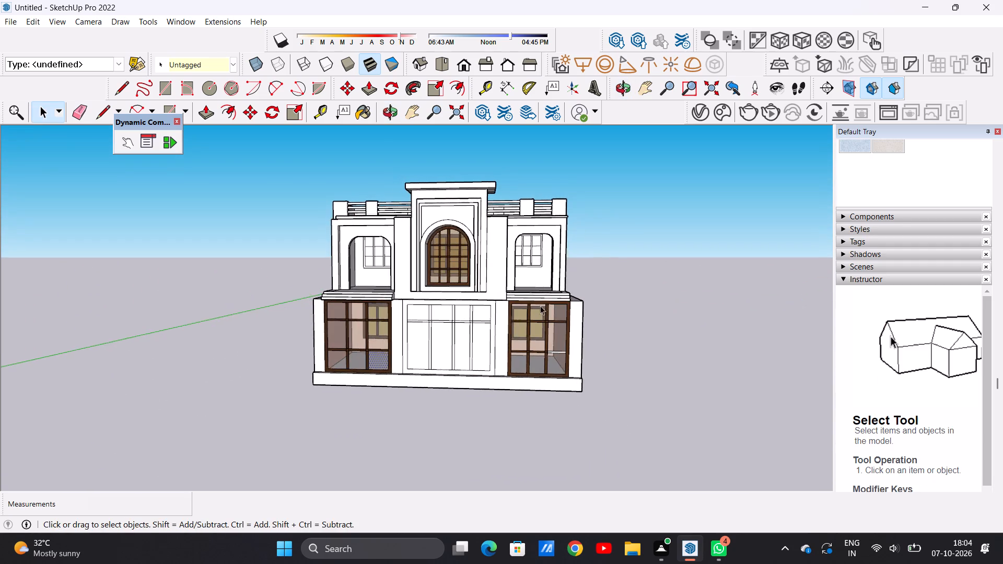
pyautogui.scroll(6, 467, 326)
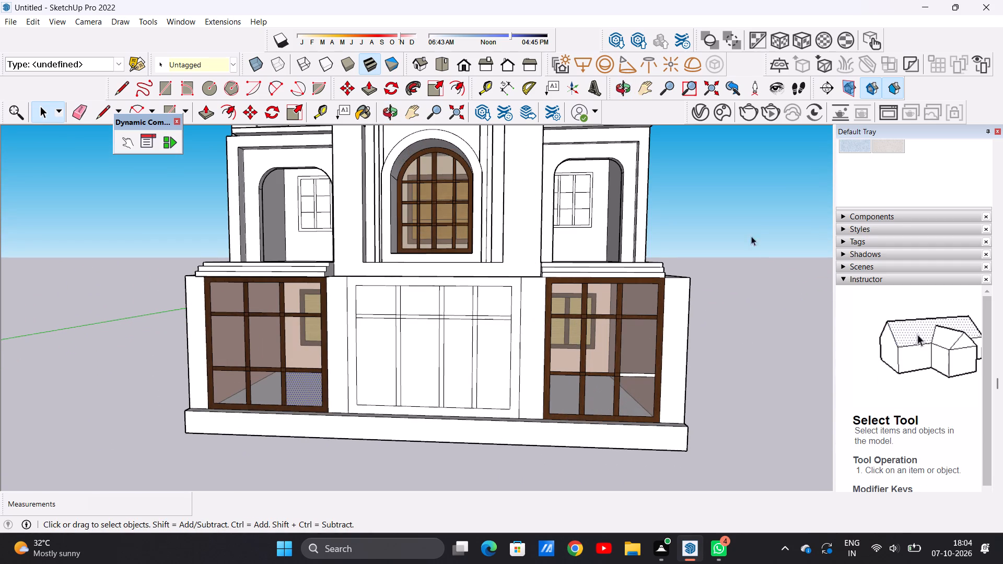
pyautogui.scroll(-9, 549, 340)
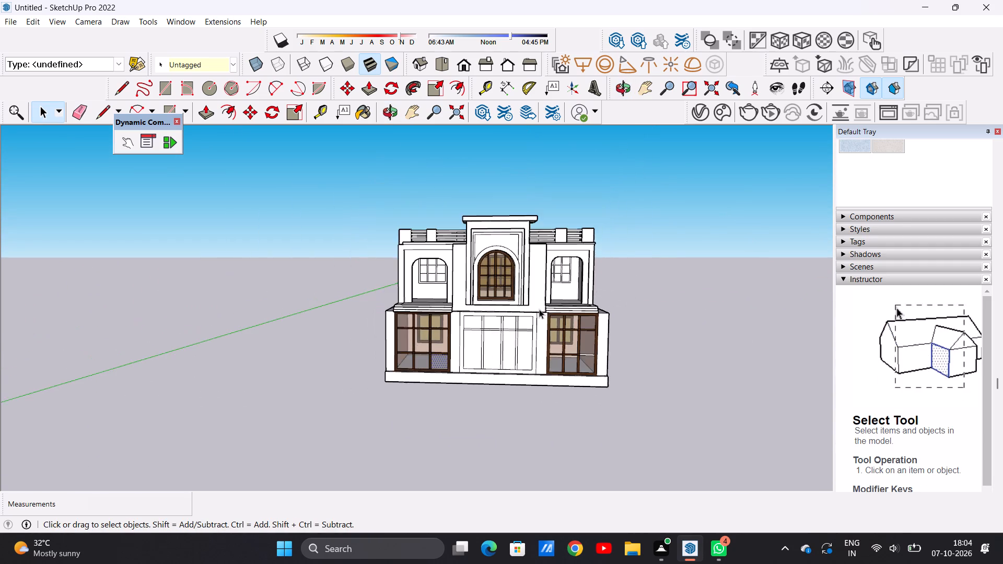
pyautogui.scroll(3, 489, 305)
pyautogui.moveTo(542, 316); pyautogui.dragTo(545, 286, button='middle')
pyautogui.scroll(5, 546, 311)
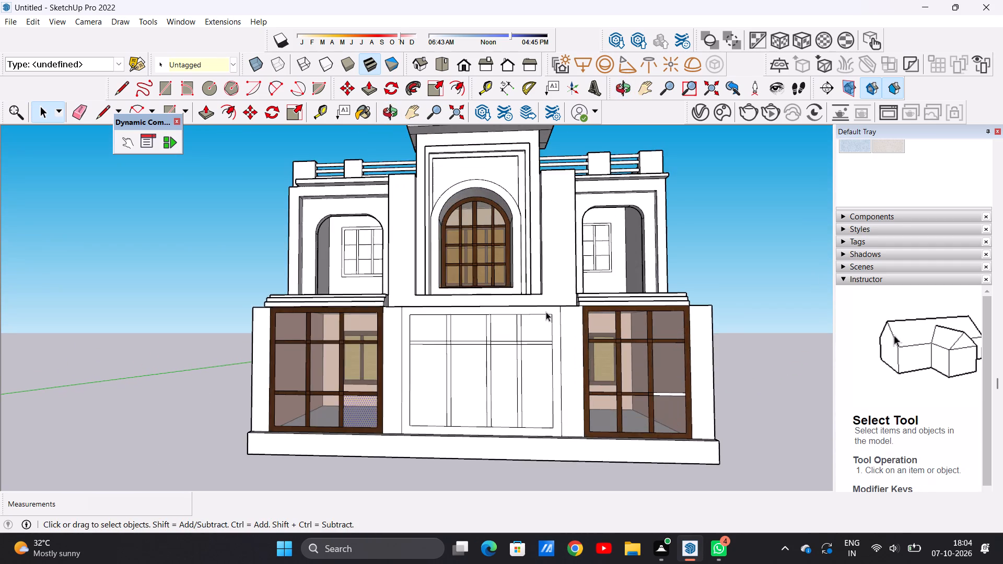
# Paint the outer border of the central ground-floor frame with the Wood Veneer 01 material.
pyautogui.scroll(3, 902, 323)
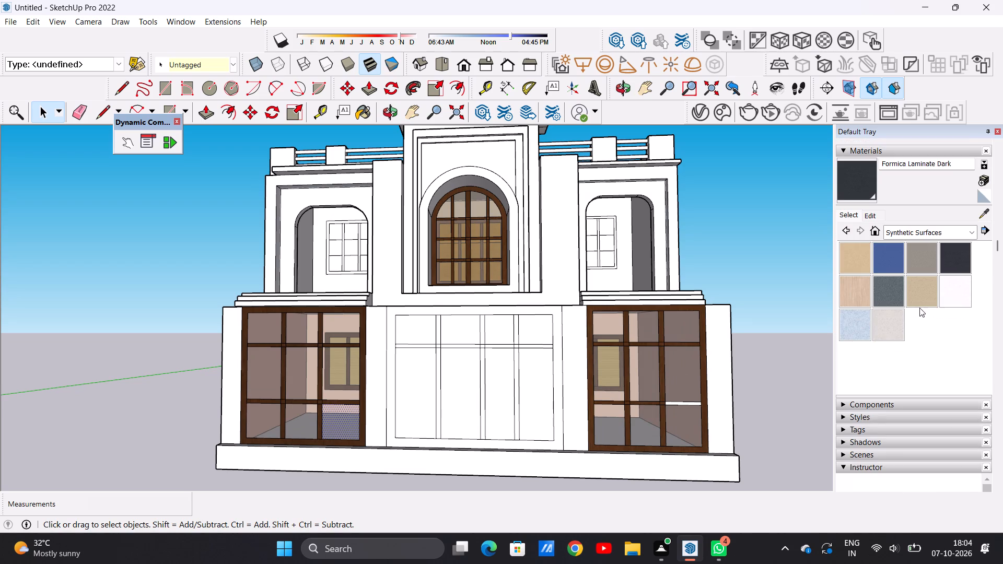
pyautogui.click(973, 233)
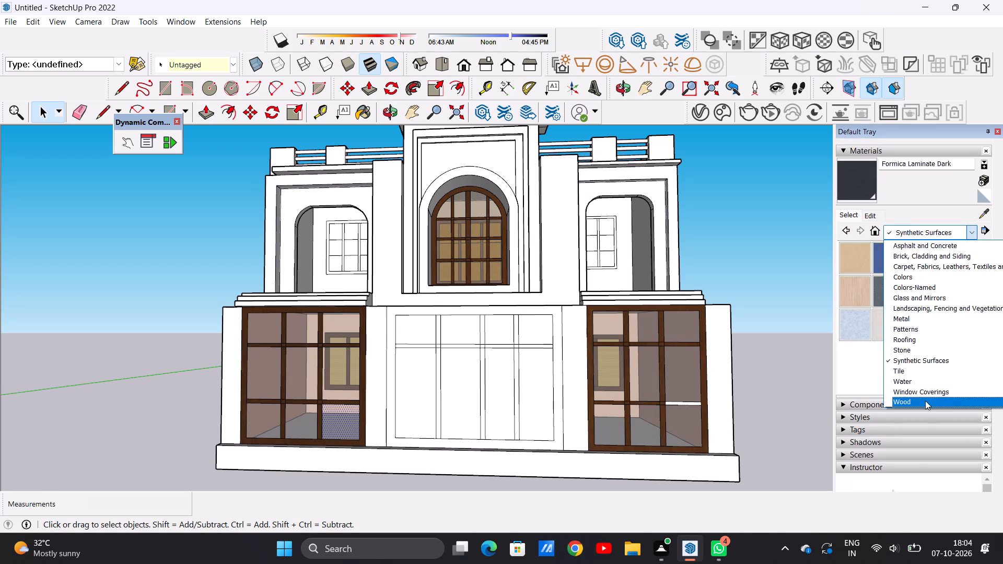
pyautogui.click(925, 401)
pyautogui.click(919, 322)
pyautogui.scroll(5, 568, 332)
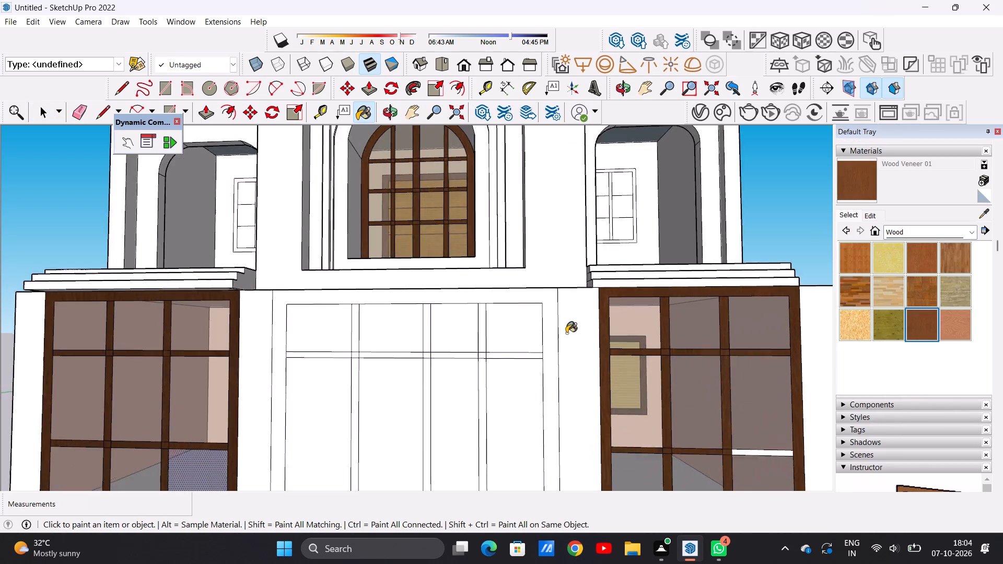
pyautogui.scroll(4, 566, 333)
pyautogui.click(545, 342)
pyautogui.scroll(-7, 720, 328)
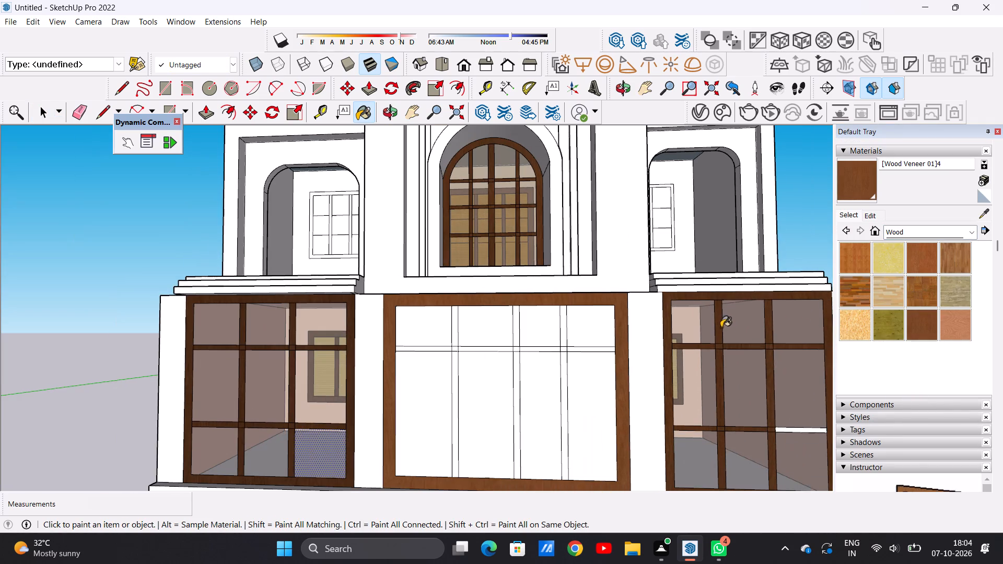
# Darken the colour of the central frame's wood veneer material to a deep brown like the side window frames.
pyautogui.scroll(-3, 748, 295)
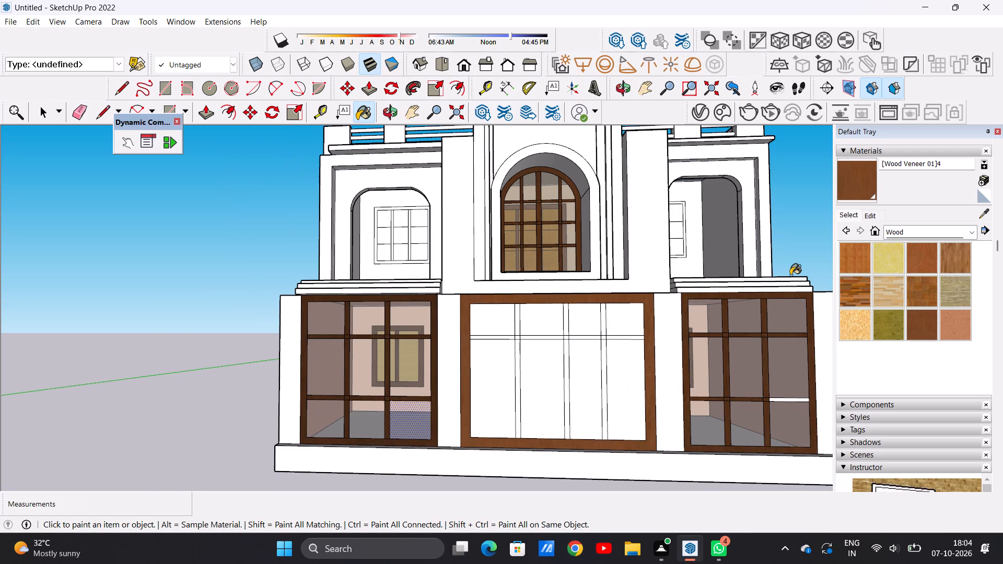
pyautogui.scroll(2, 854, 220)
pyautogui.scroll(-1, 876, 266)
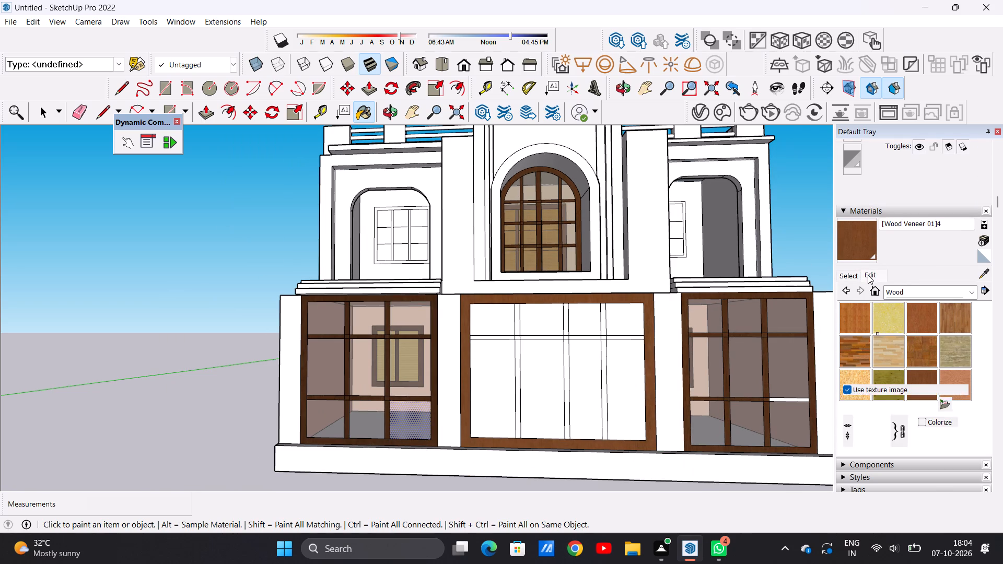
pyautogui.click(868, 275)
pyautogui.click(899, 348)
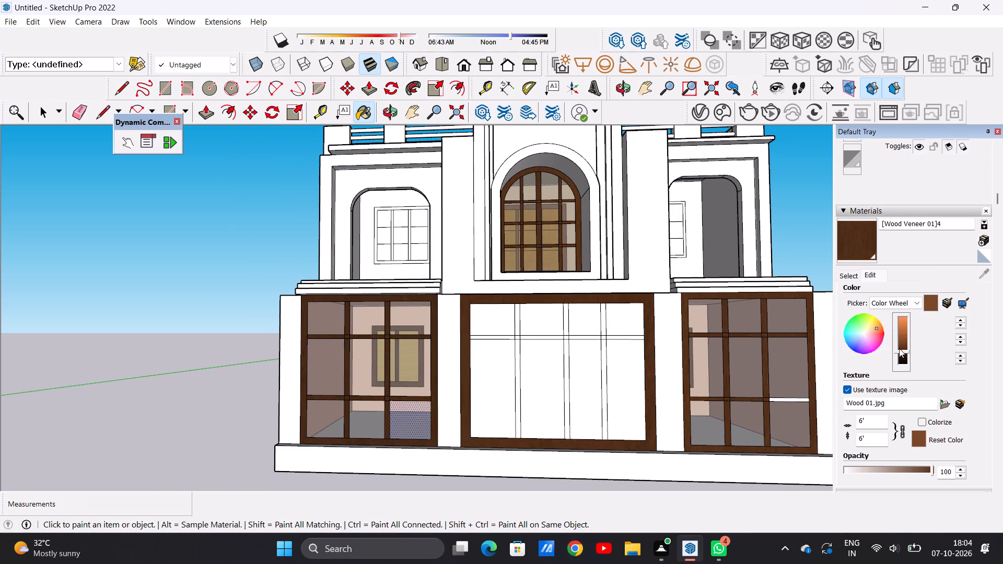
# Paint the central frame's right vertical strip, its crossing and the rightmost crossbar segment with the darkened wood veneer.
pyautogui.scroll(10, 647, 349)
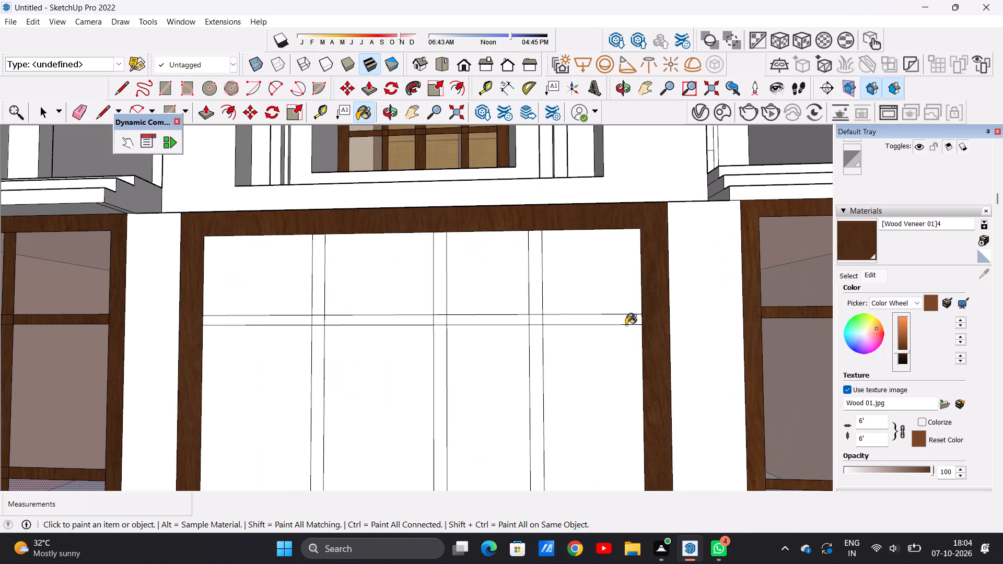
pyautogui.click(626, 325)
pyautogui.scroll(-7, 718, 309)
pyautogui.scroll(8, 623, 315)
pyautogui.scroll(-1, 616, 307)
pyautogui.scroll(2, 615, 305)
pyautogui.click(605, 293)
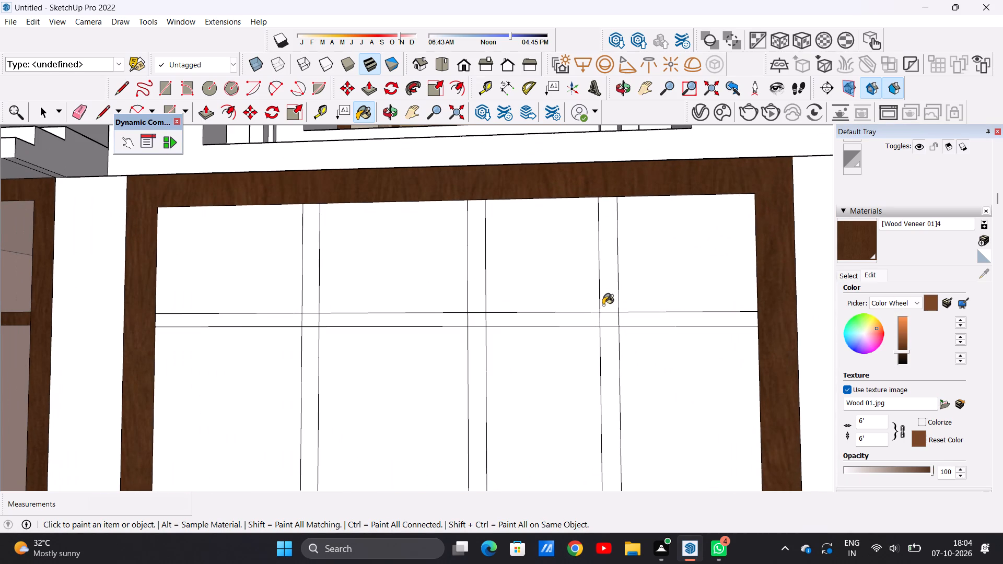
pyautogui.click(608, 320)
pyautogui.click(648, 320)
pyautogui.click(605, 344)
pyautogui.scroll(-2, 661, 313)
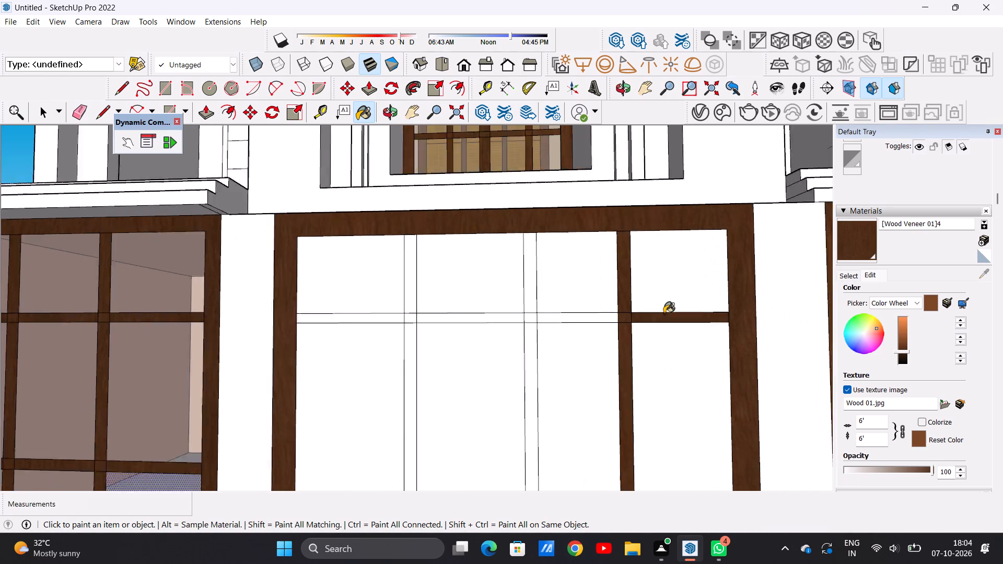
# Paint the middle vertical strip, its crossing and the crossbar segment to its right with the darkened wood veneer.
pyautogui.scroll(-8, 664, 313)
pyautogui.scroll(9, 597, 299)
pyautogui.click(579, 297)
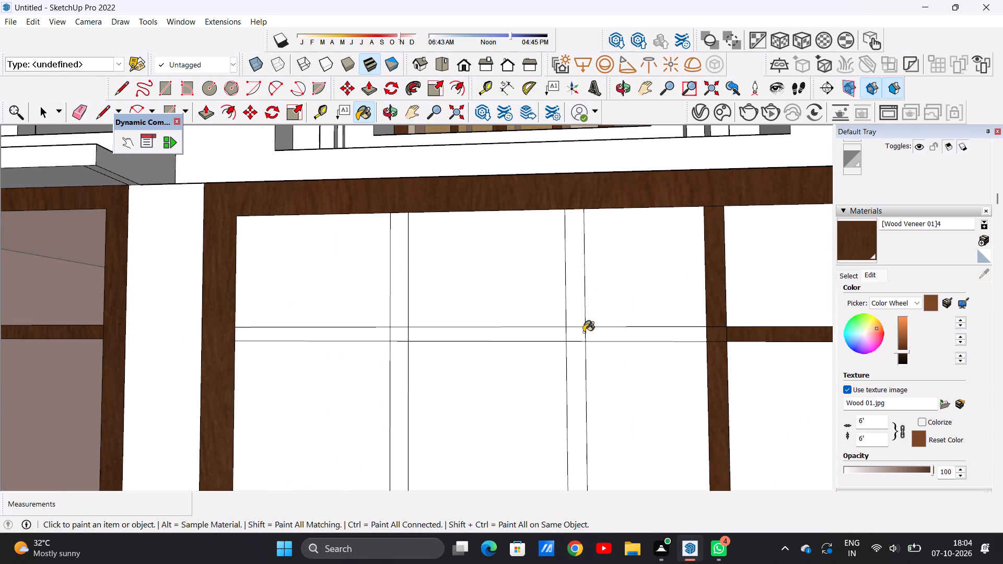
pyautogui.click(579, 336)
pyautogui.click(603, 337)
pyautogui.click(574, 358)
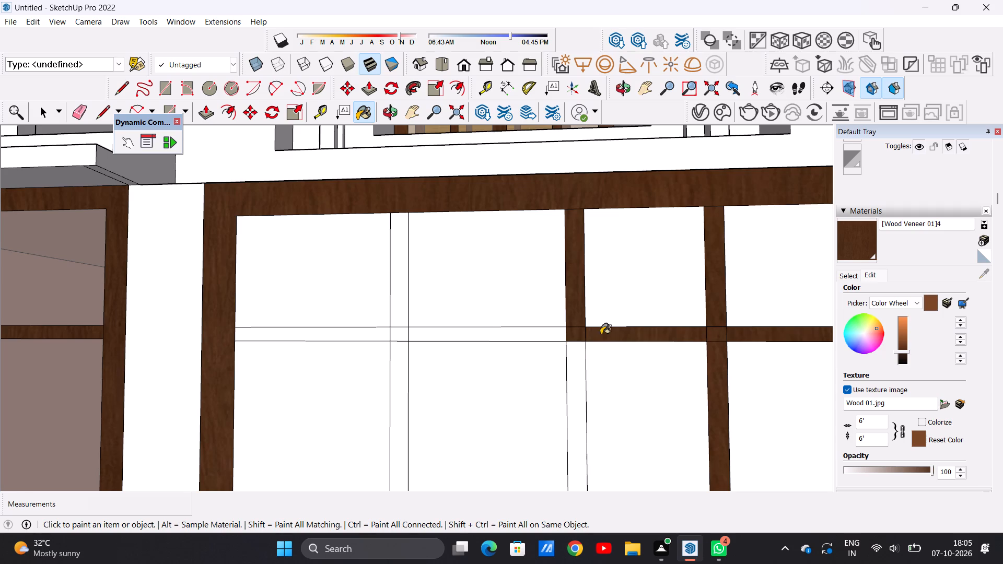
# Paint the left vertical strip, its crossing and the two remaining crossbar segments with the darkened wood veneer.
pyautogui.scroll(-14, 635, 320)
pyautogui.scroll(12, 586, 308)
pyautogui.click(564, 304)
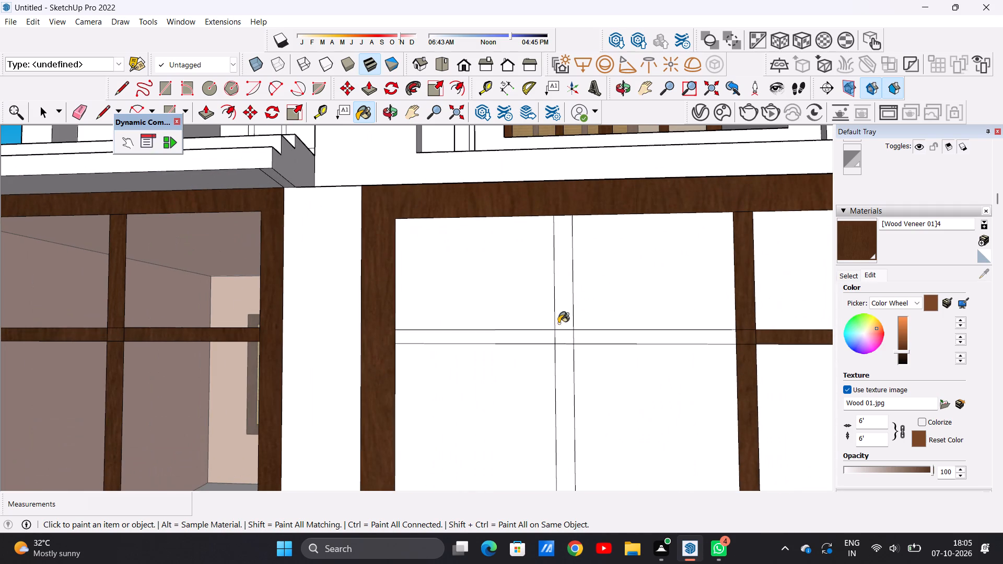
pyautogui.click(561, 339)
pyautogui.click(541, 334)
pyautogui.click(612, 338)
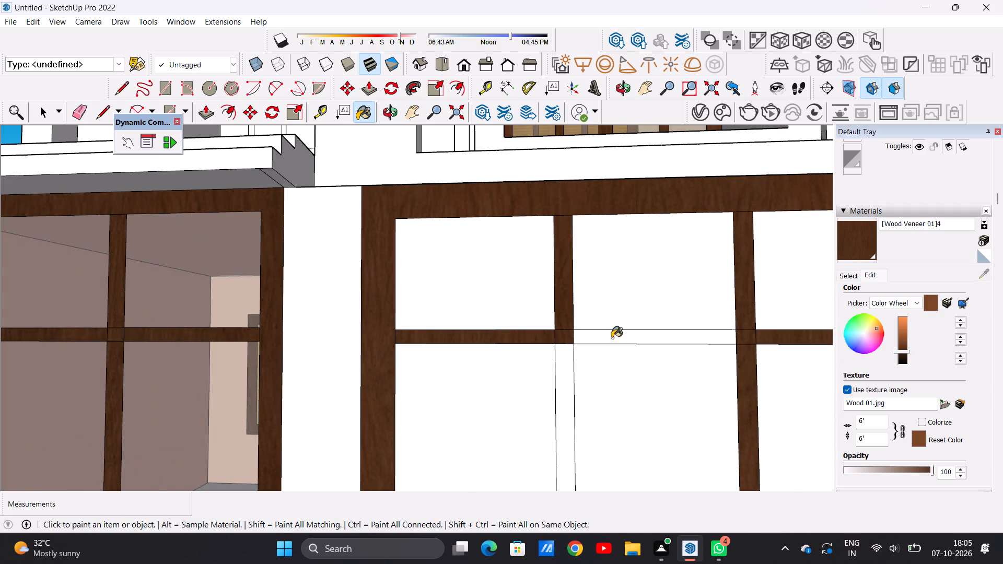
pyautogui.click(561, 363)
pyautogui.scroll(-20, 610, 314)
pyautogui.scroll(-5, 610, 314)
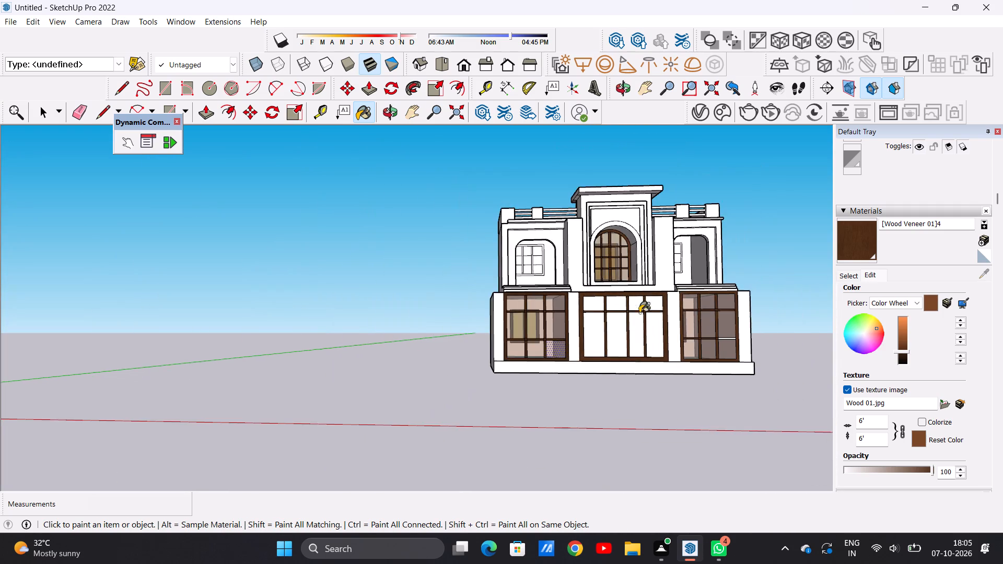
pyautogui.scroll(7, 650, 321)
pyautogui.press('space')
# Examine the wood-painted central frame and the rest of the front facade from several angles and distances.
pyautogui.scroll(6, 650, 260)
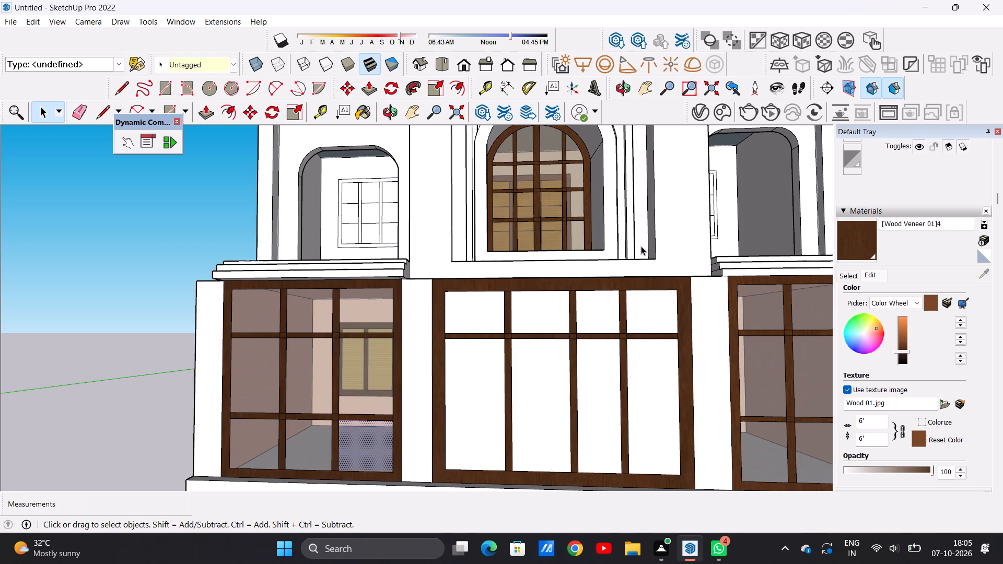
pyautogui.scroll(-13, 601, 213)
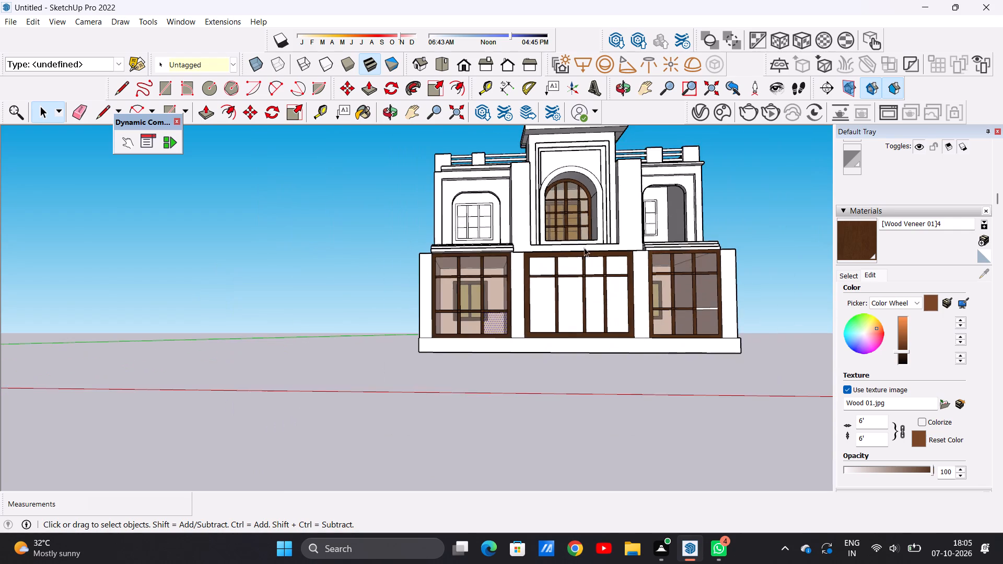
pyautogui.scroll(-2, 584, 248)
pyautogui.scroll(14, 599, 183)
pyautogui.scroll(3, 606, 244)
pyautogui.scroll(-5, 601, 248)
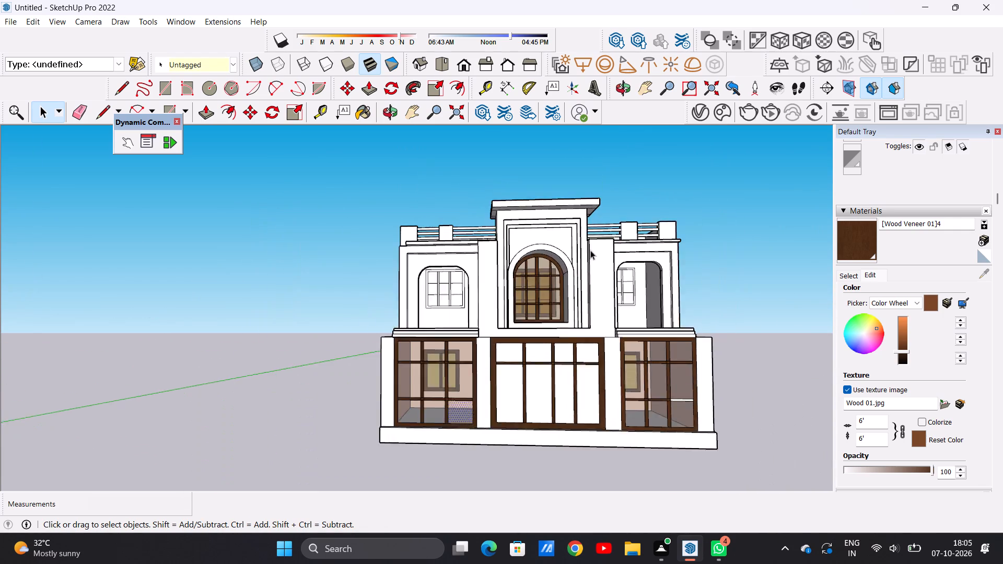
pyautogui.scroll(-6, 590, 250)
pyautogui.moveTo(614, 275); pyautogui.dragTo(622, 315, button='middle')
pyautogui.scroll(3, 646, 311)
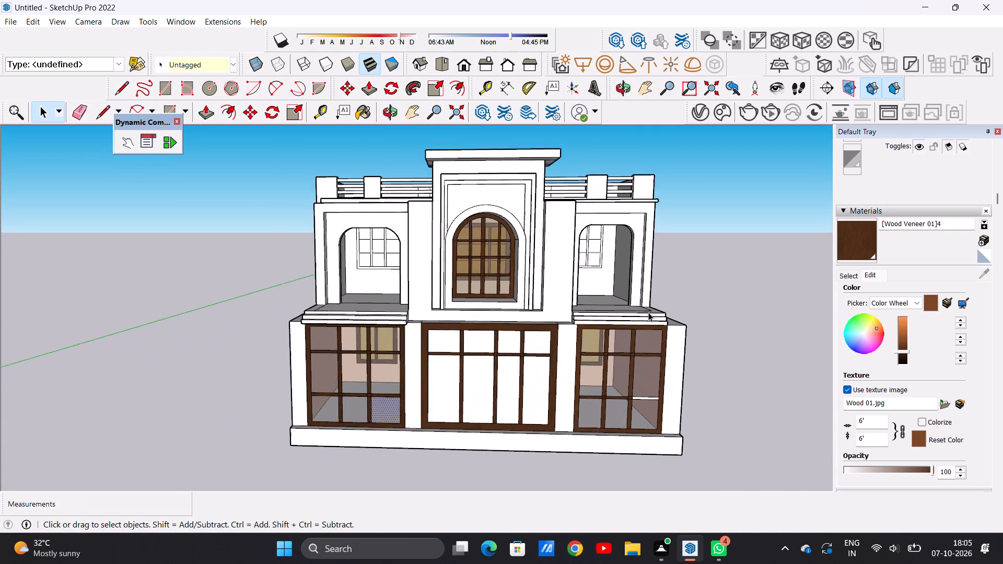
pyautogui.scroll(6, 648, 312)
pyautogui.scroll(-3, 618, 309)
pyautogui.moveTo(530, 338); pyautogui.dragTo(517, 292, button='middle')
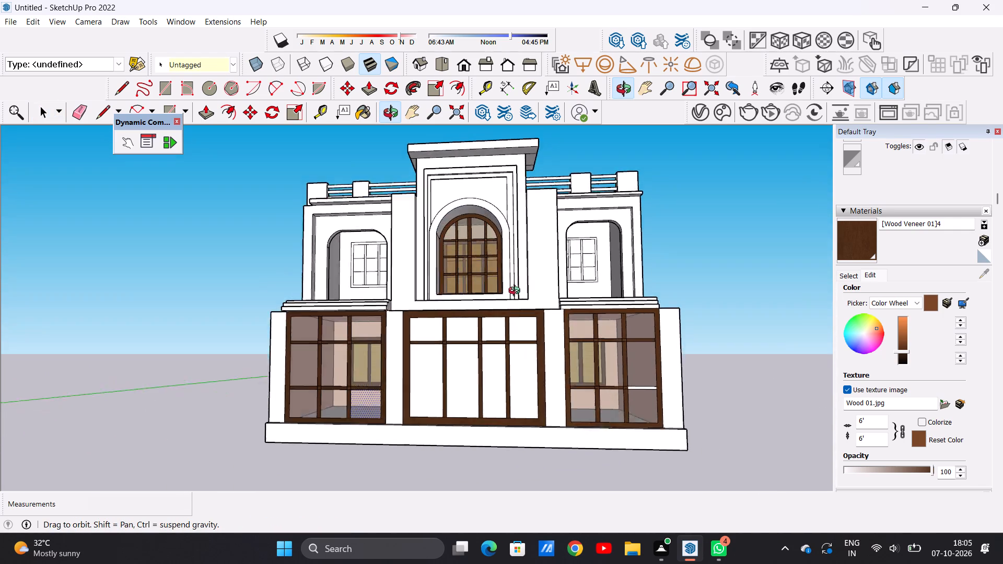
pyautogui.moveTo(517, 292); pyautogui.dragTo(528, 321, button='middle')
pyautogui.scroll(-4, 526, 333)
pyautogui.scroll(6, 525, 340)
pyautogui.scroll(-7, 531, 362)
pyautogui.scroll(3, 541, 313)
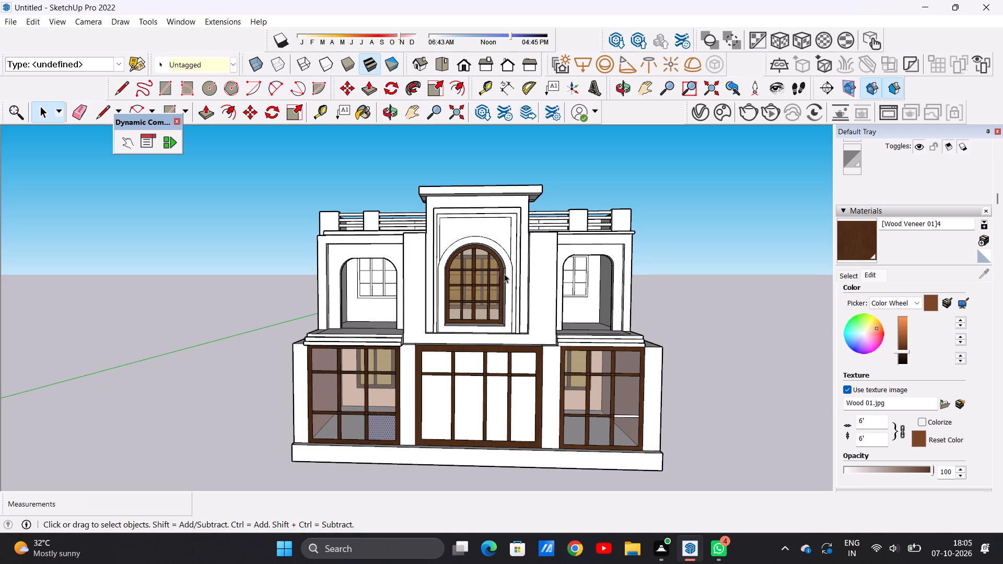
pyautogui.scroll(6, 487, 384)
pyautogui.scroll(-2, 488, 385)
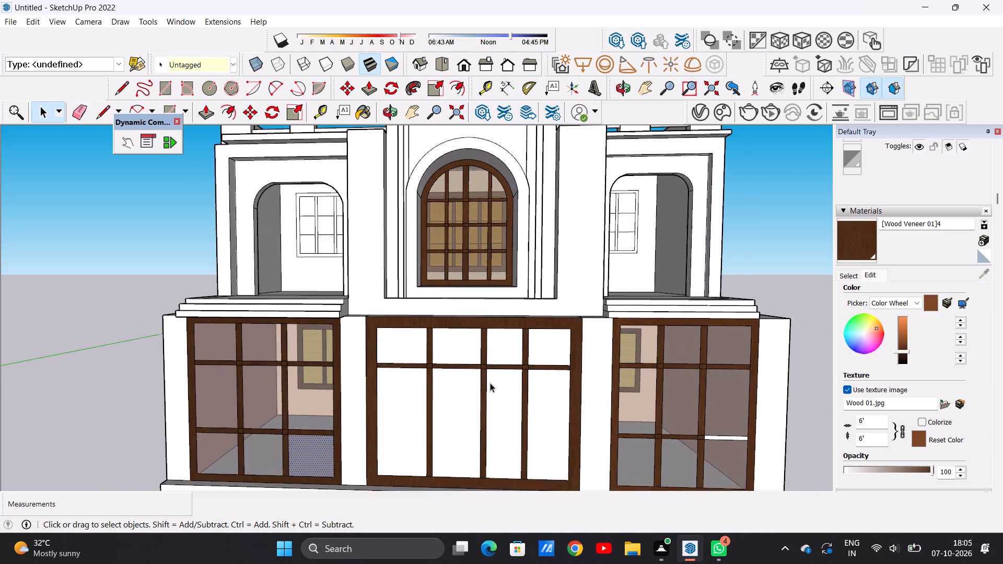
pyautogui.scroll(-4, 490, 383)
pyautogui.scroll(6, 493, 404)
pyautogui.scroll(-2, 494, 406)
# Paint the four upper panes of the central frame with Translucent Glass Gray from the Glass and Mirrors collection.
pyautogui.scroll(3, 523, 382)
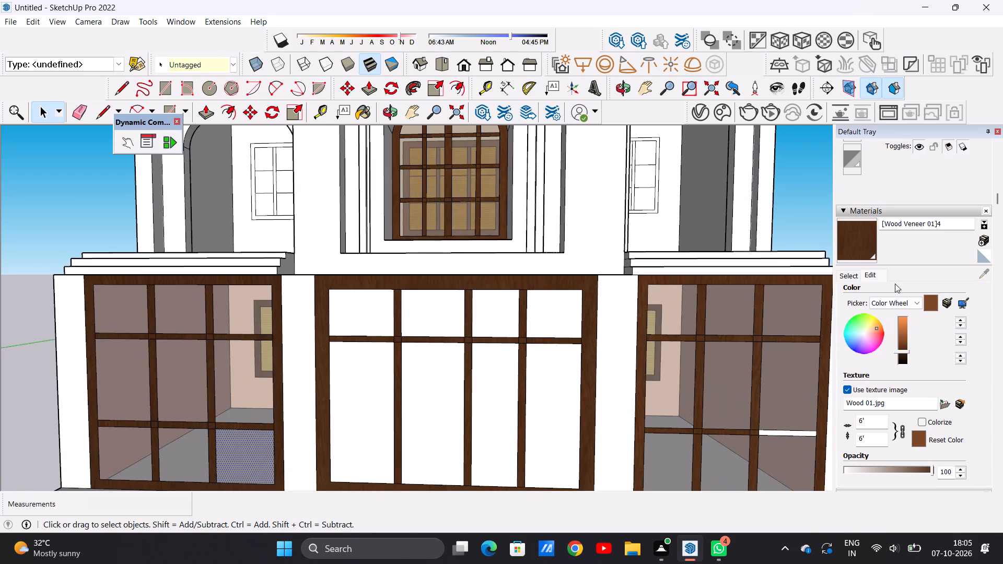
pyautogui.click(853, 277)
pyautogui.click(964, 298)
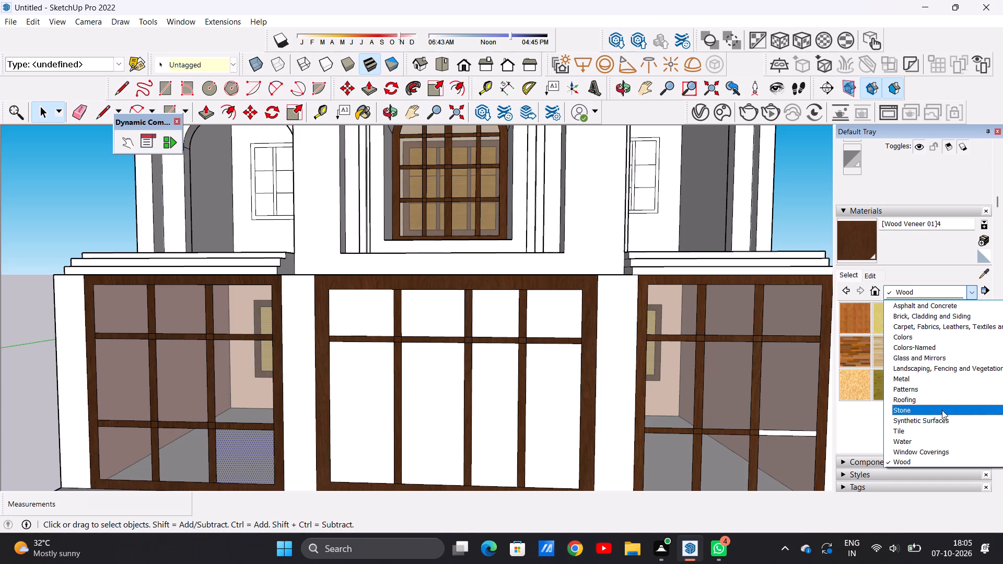
pyautogui.click(936, 359)
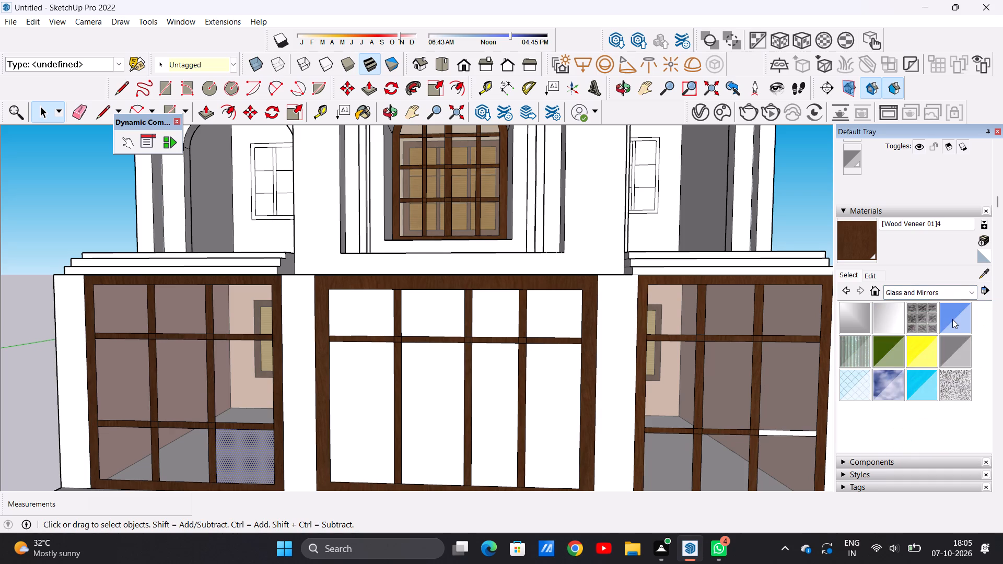
pyautogui.click(953, 351)
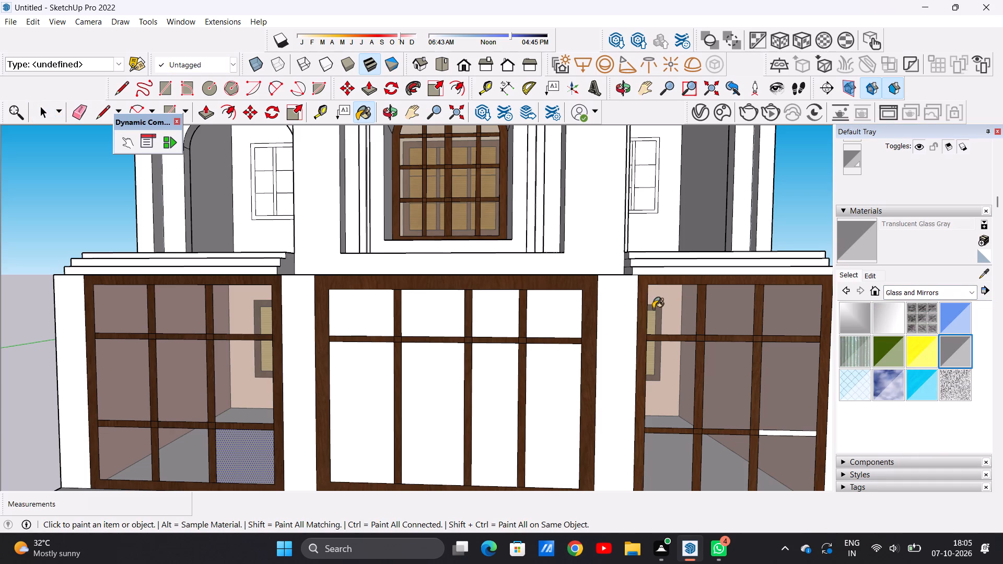
pyautogui.scroll(4, 411, 304)
pyautogui.click(348, 315)
pyautogui.click(438, 321)
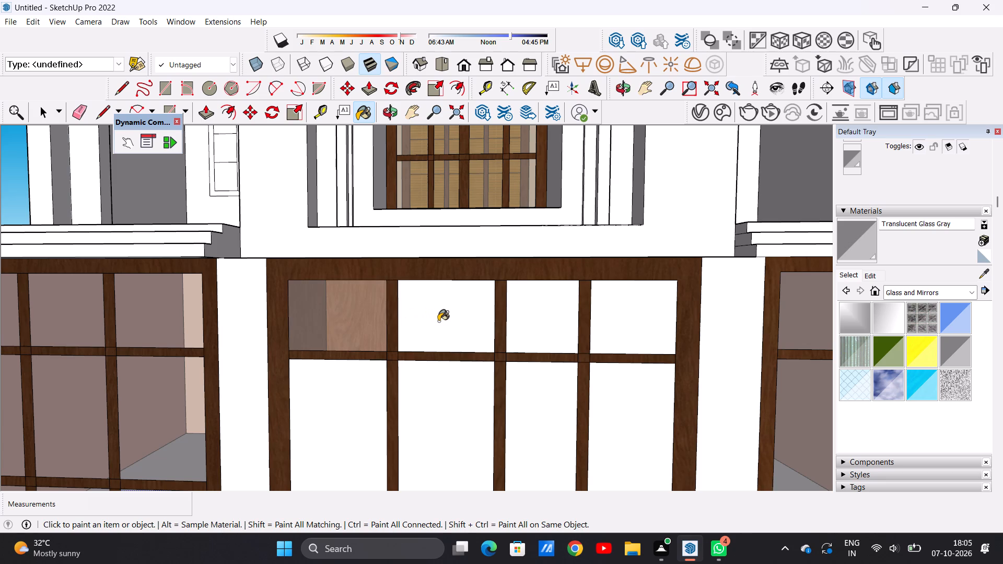
pyautogui.click(527, 323)
pyautogui.click(619, 325)
# Paint the four tall lower panes of the central frame with Translucent Glass Gray.
pyautogui.click(622, 393)
pyautogui.moveTo(559, 402); pyautogui.dragTo(554, 400)
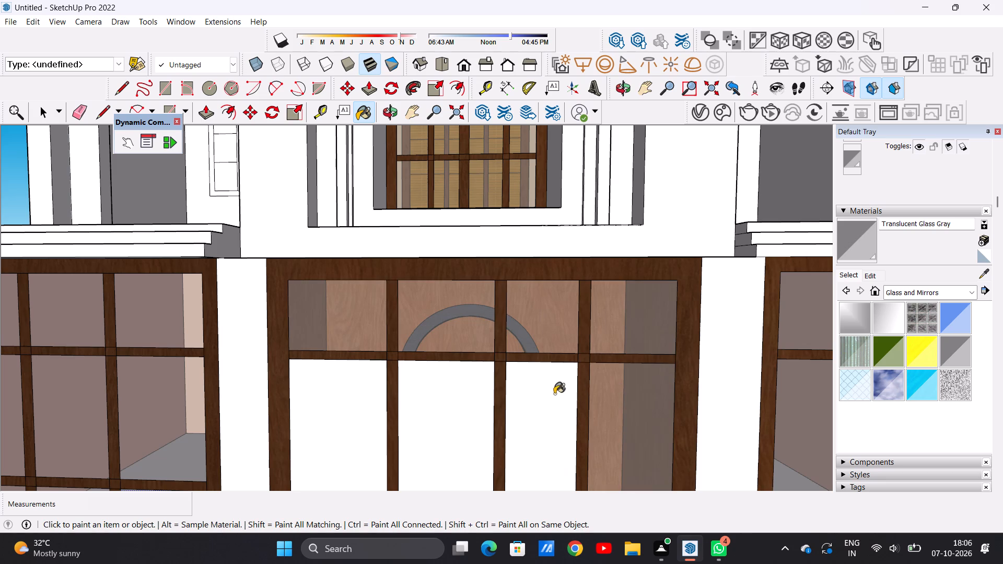
pyautogui.scroll(-4, 542, 292)
pyautogui.click(473, 389)
pyautogui.click(406, 389)
pyautogui.scroll(-7, 460, 374)
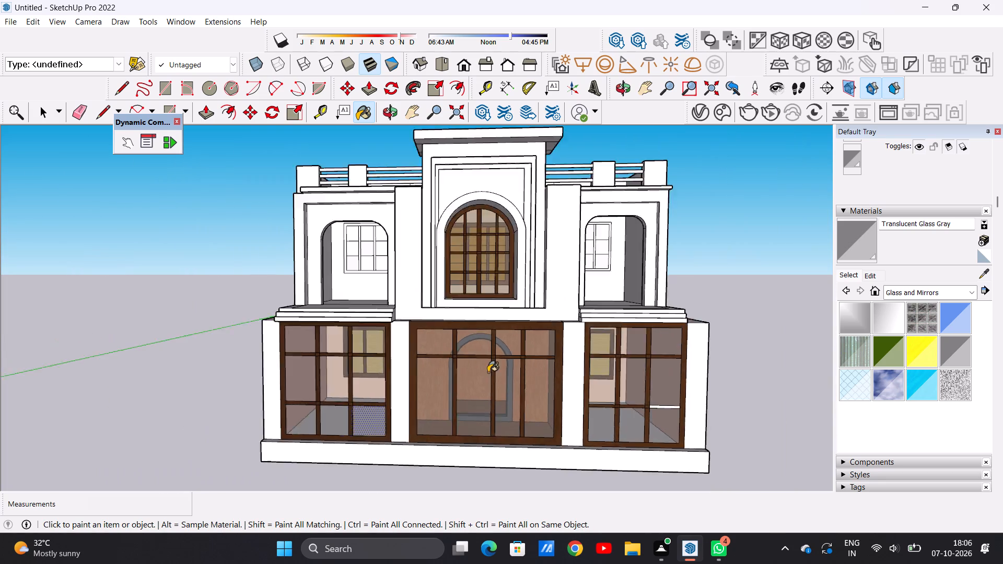
# Examine the front facade with its glazed central ground-floor frame from several distances and angles.
pyautogui.scroll(-7, 488, 372)
pyautogui.scroll(6, 497, 397)
pyautogui.scroll(-3, 498, 389)
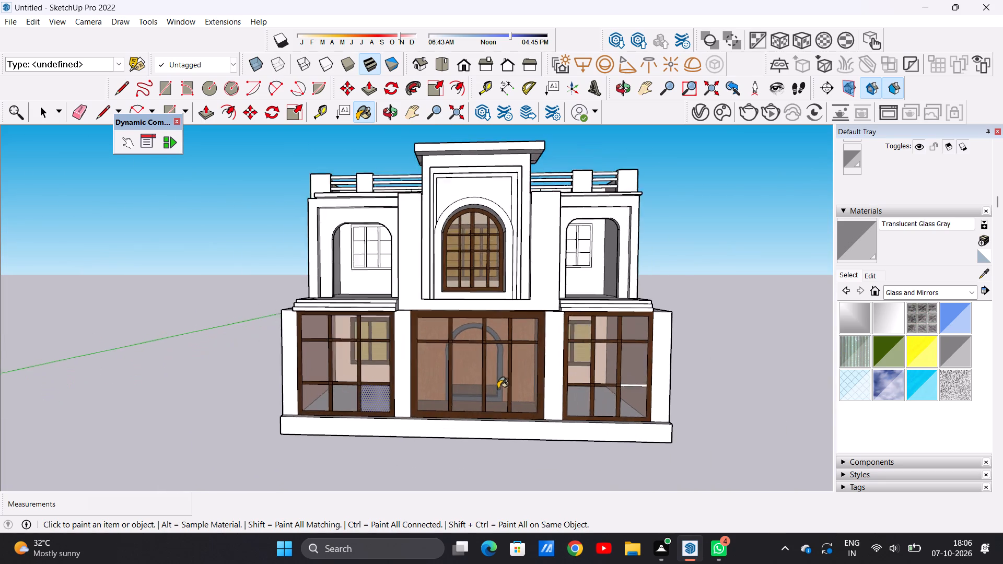
pyautogui.scroll(-9, 498, 389)
pyautogui.scroll(10, 506, 369)
pyautogui.press('space')
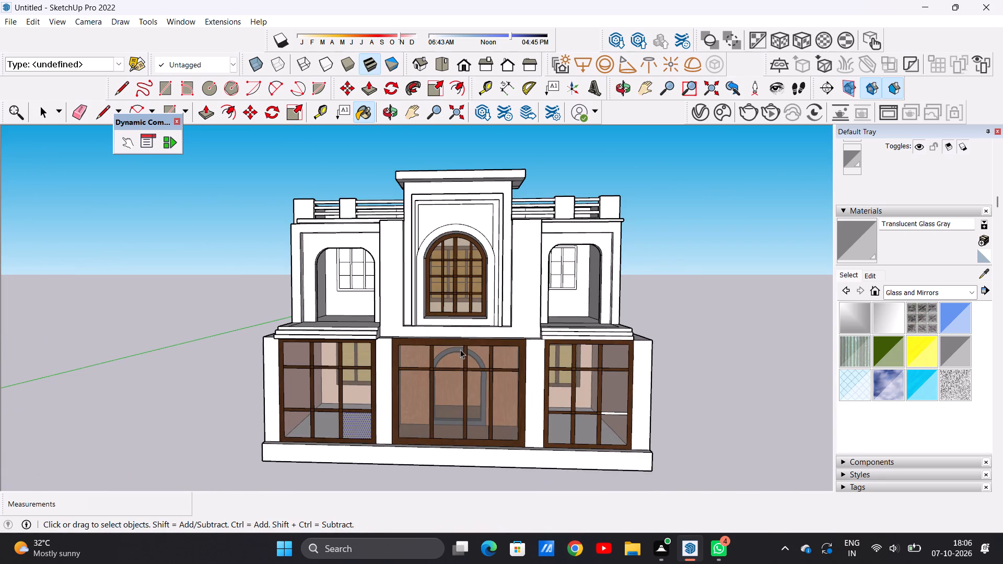
pyautogui.scroll(-9, 460, 349)
pyautogui.scroll(9, 461, 358)
pyautogui.middleClick(450, 373)
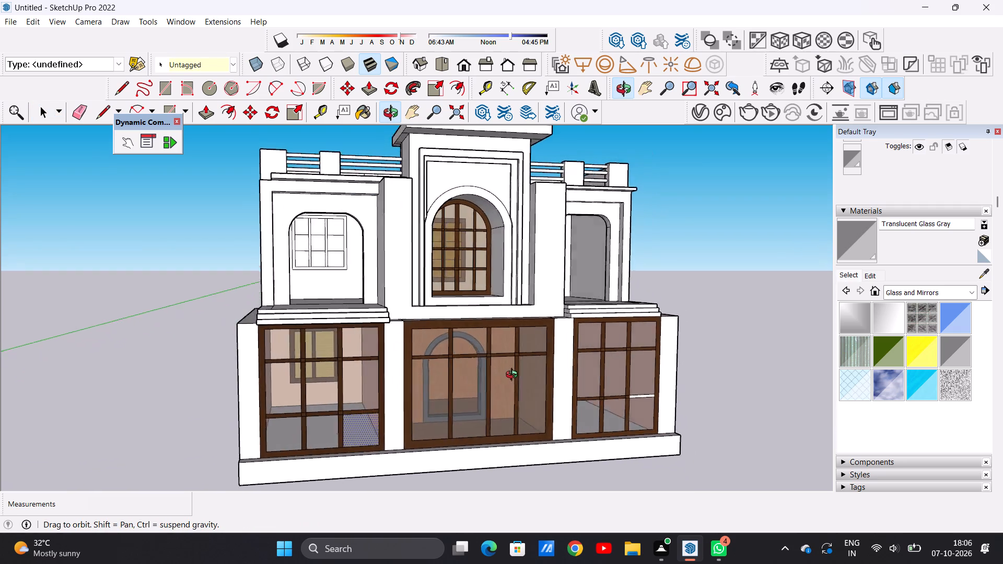
pyautogui.scroll(-9, 457, 372)
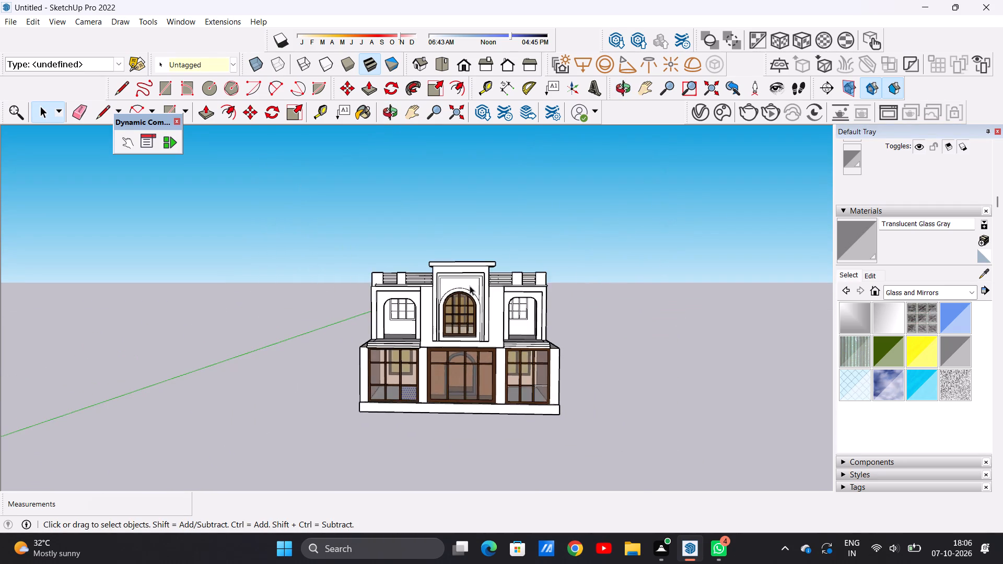
pyautogui.scroll(6, 470, 286)
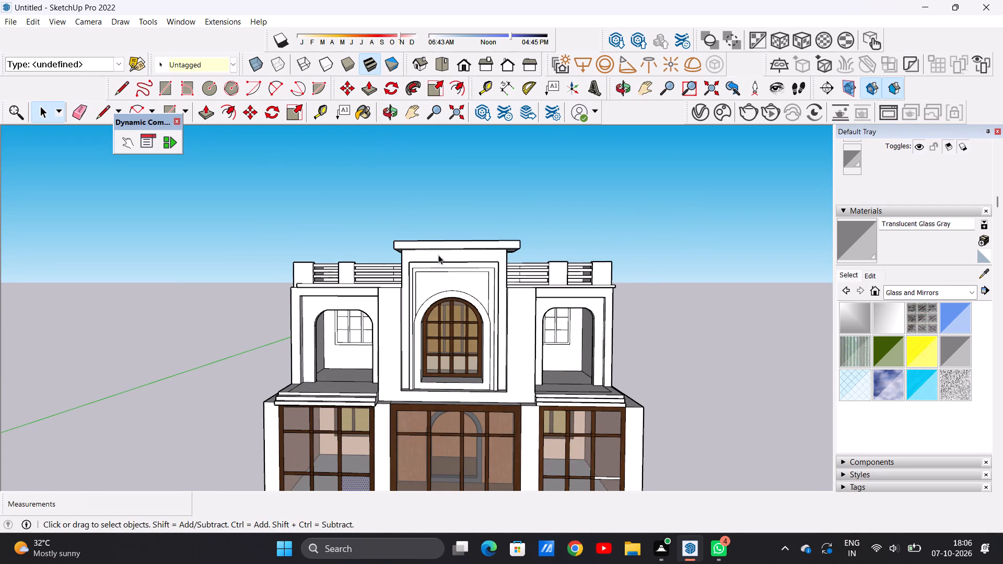
pyautogui.scroll(-9, 482, 324)
pyautogui.scroll(-1, 494, 380)
pyautogui.scroll(2, 496, 380)
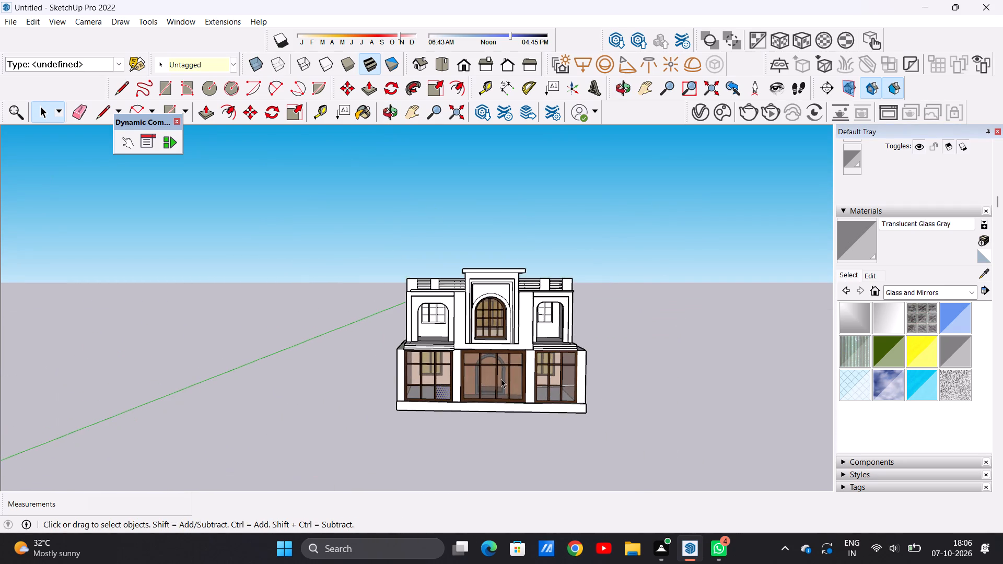
pyautogui.scroll(13, 501, 379)
pyautogui.scroll(-6, 521, 347)
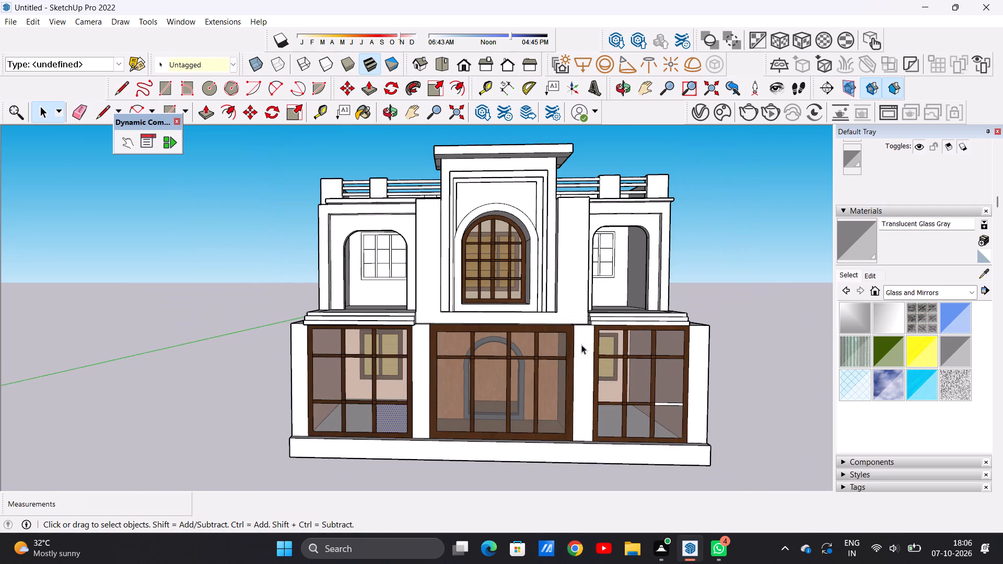
pyautogui.moveTo(580, 344); pyautogui.dragTo(585, 343, button='middle')
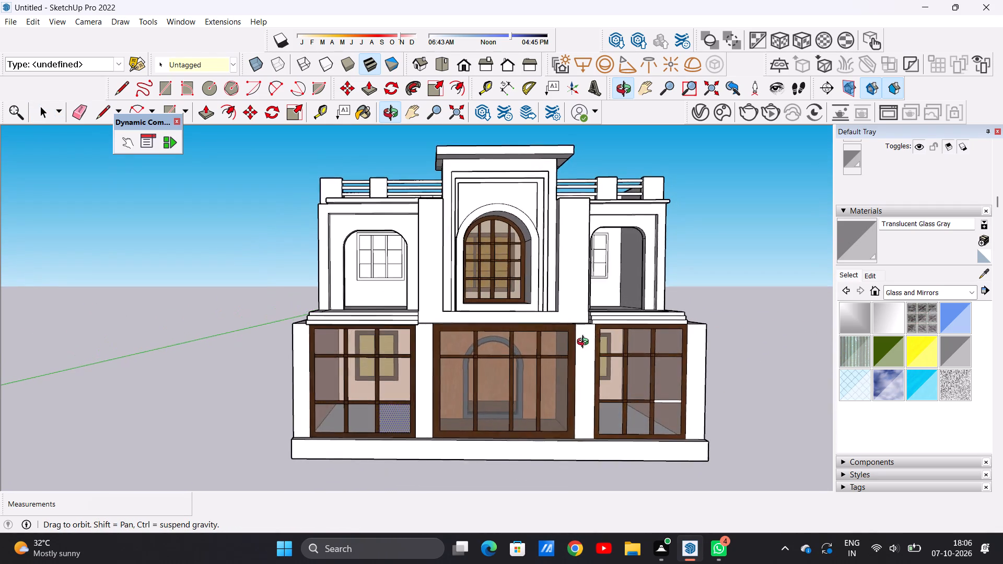
pyautogui.moveTo(585, 343); pyautogui.dragTo(589, 342, button='middle')
pyautogui.scroll(-11, 585, 351)
pyautogui.scroll(4, 606, 378)
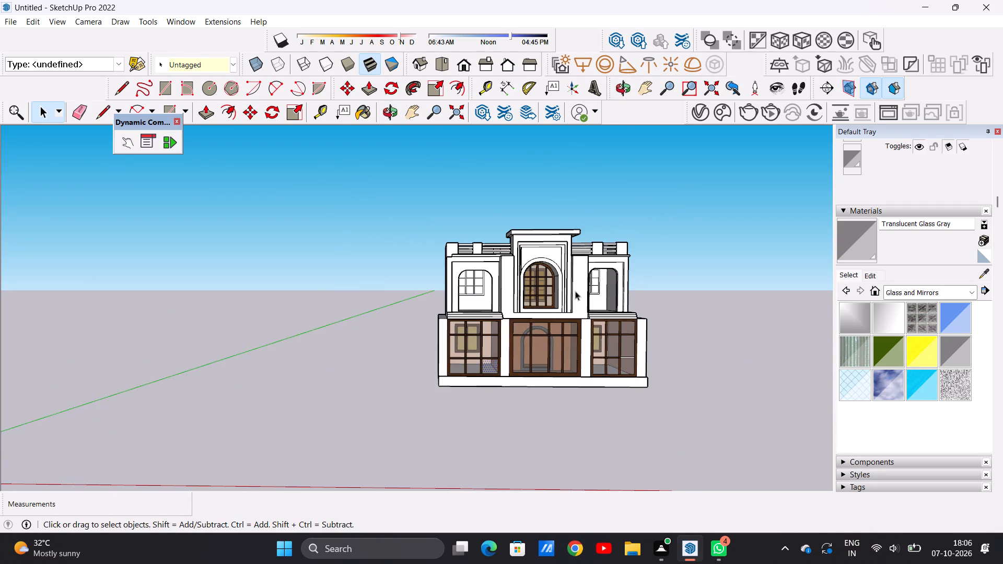
pyautogui.moveTo(544, 319); pyautogui.dragTo(533, 338, button='middle')
pyautogui.scroll(10, 591, 331)
pyautogui.scroll(-2, 594, 296)
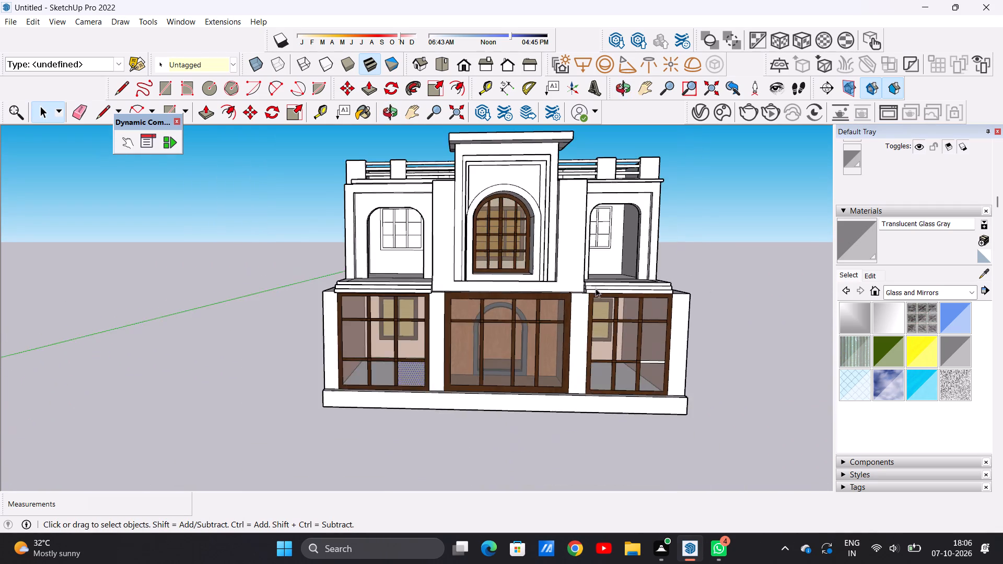
pyautogui.scroll(-11, 596, 288)
pyautogui.scroll(5, 579, 278)
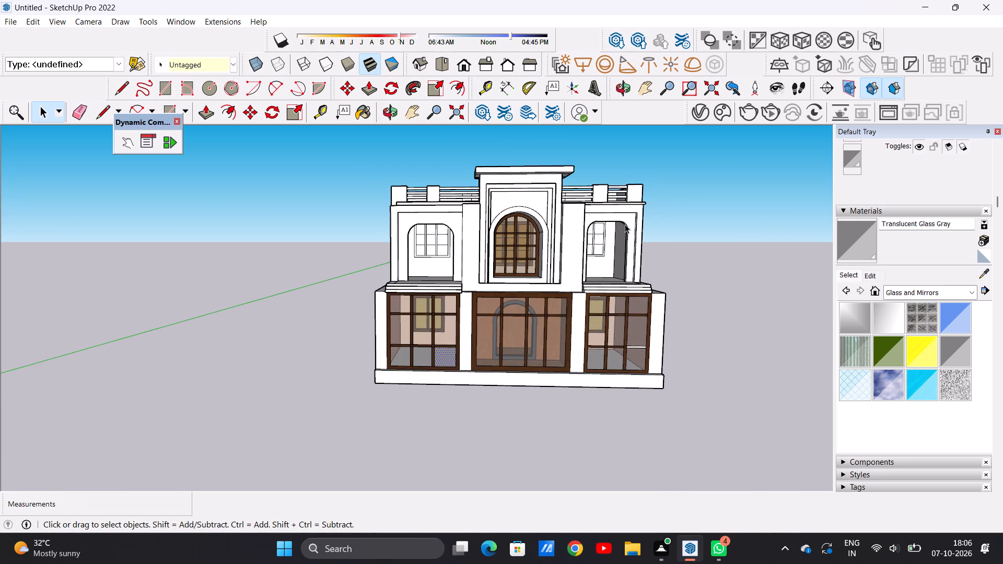
# Paint the outer frame and both vertical bars of the right upper-balcony window with Wood Veneer 02 from the Wood collection.
pyautogui.scroll(4, 617, 256)
pyautogui.moveTo(594, 248); pyautogui.dragTo(558, 238, button='middle')
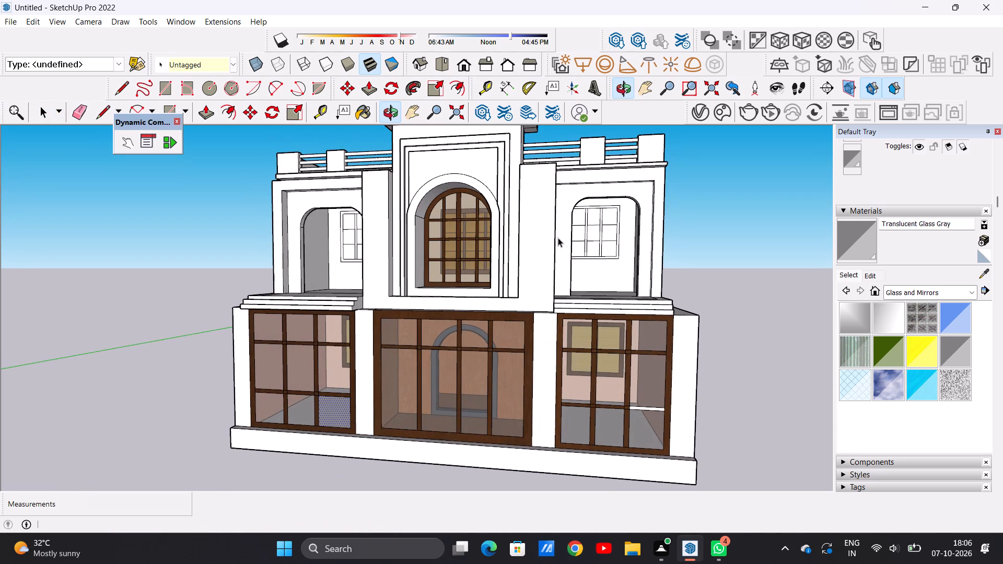
pyautogui.scroll(3, 612, 216)
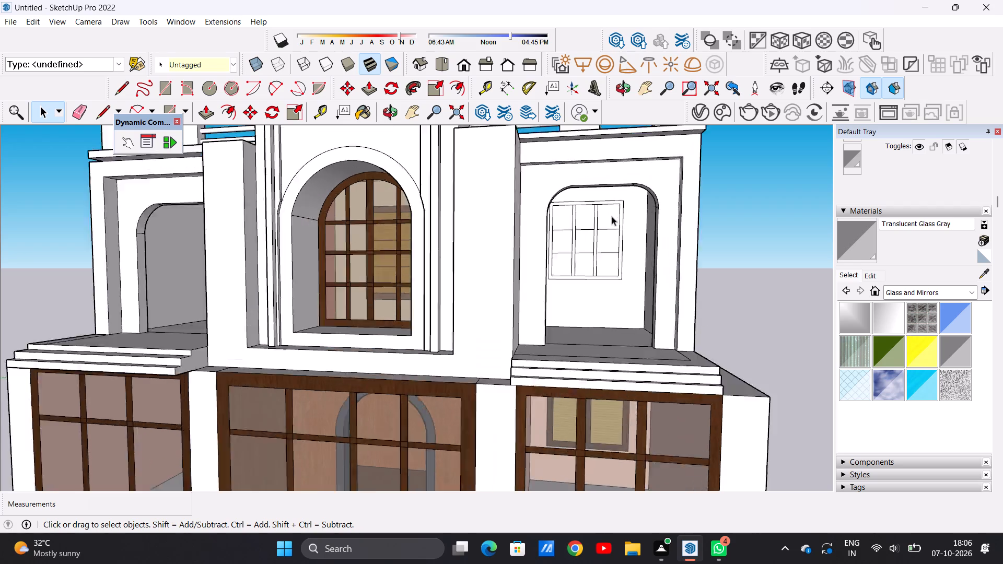
pyautogui.scroll(10, 612, 216)
pyautogui.scroll(-5, 602, 212)
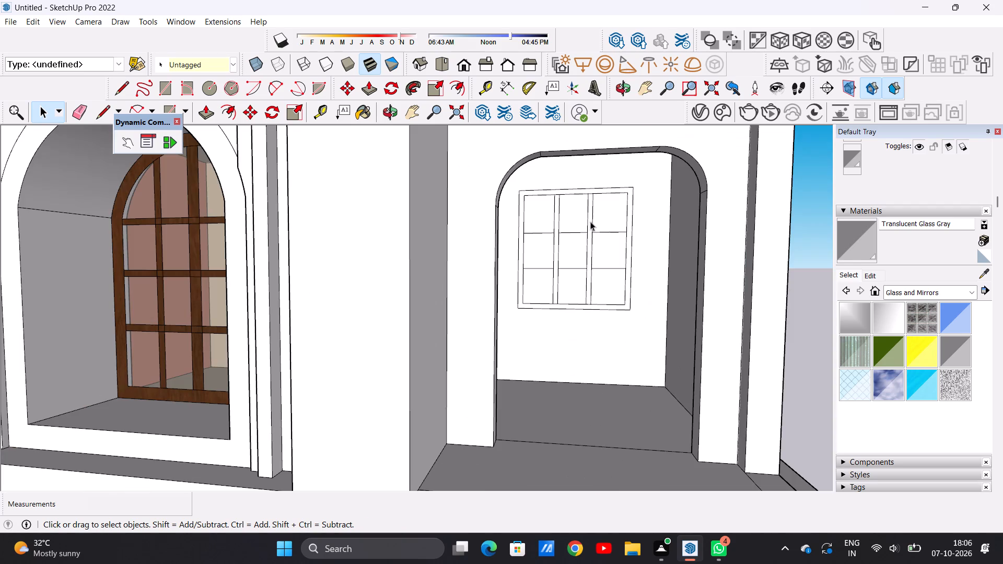
pyautogui.moveTo(624, 236); pyautogui.dragTo(635, 228, button='middle')
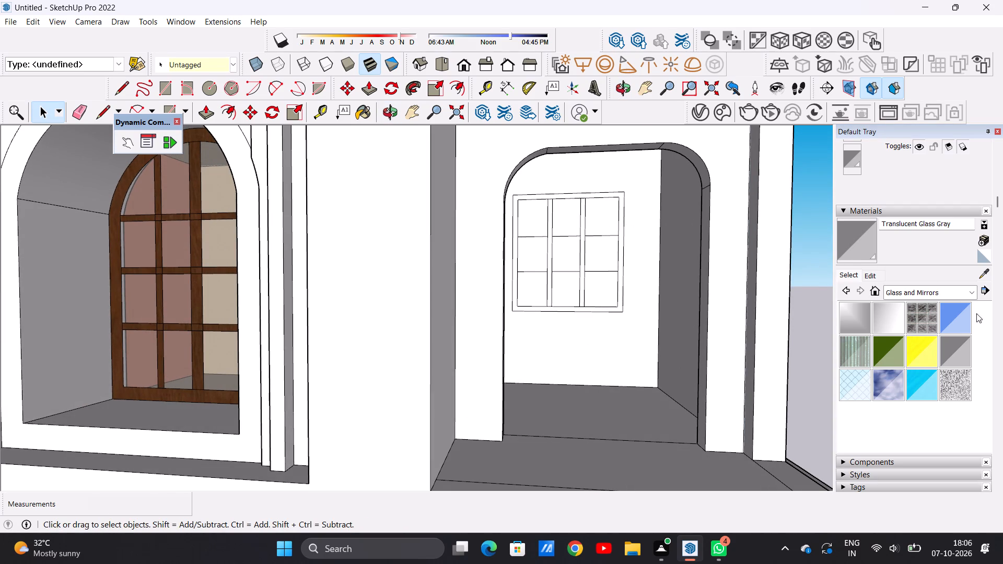
pyautogui.click(974, 295)
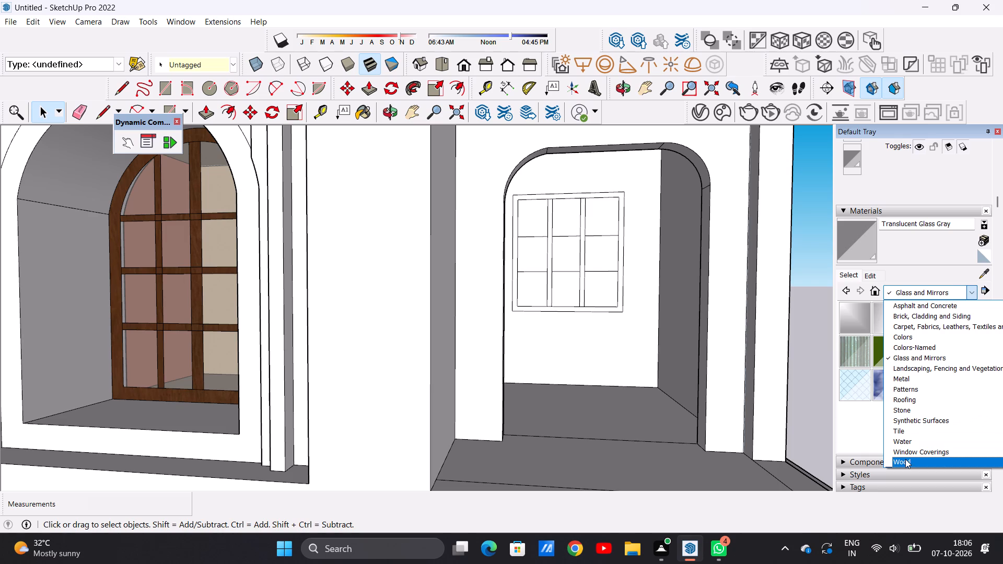
pyautogui.click(905, 459)
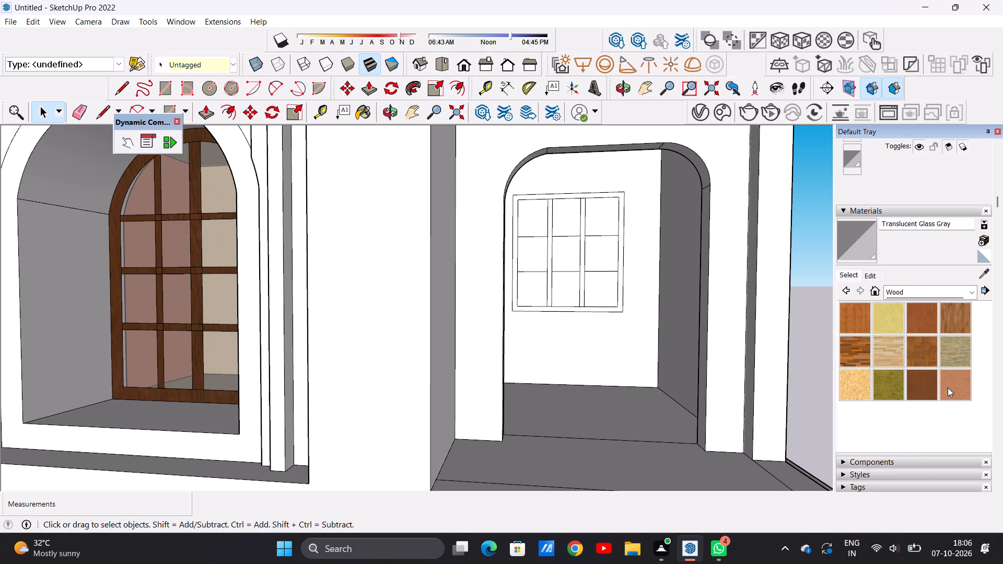
pyautogui.click(948, 387)
pyautogui.scroll(6, 633, 285)
pyautogui.click(623, 253)
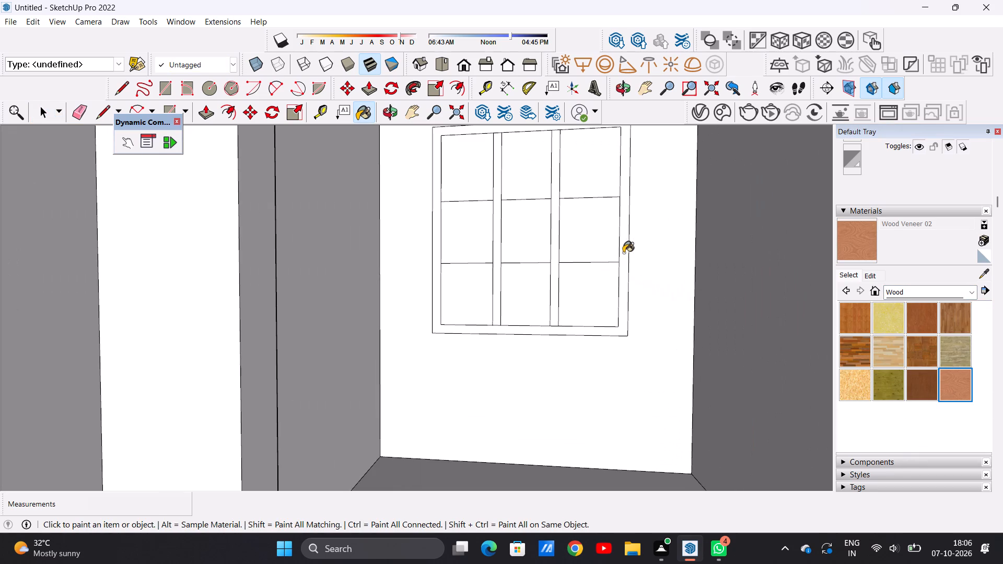
pyautogui.click(557, 260)
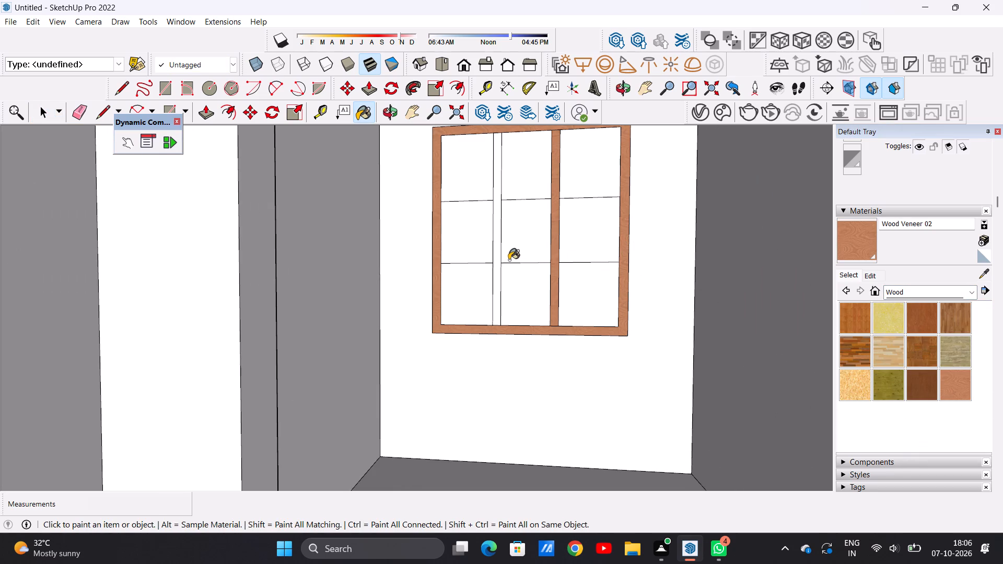
pyautogui.click(496, 262)
# Paint the outer frame and both vertical bars of the left upper-balcony window with Wood Veneer 02.
pyautogui.scroll(-10, 605, 290)
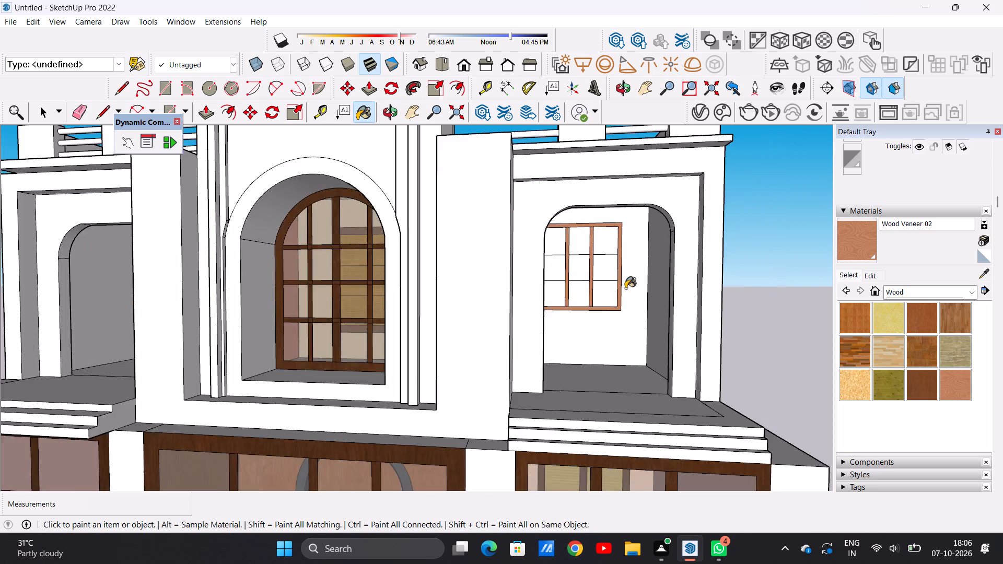
pyautogui.scroll(-9, 625, 288)
pyautogui.scroll(16, 447, 281)
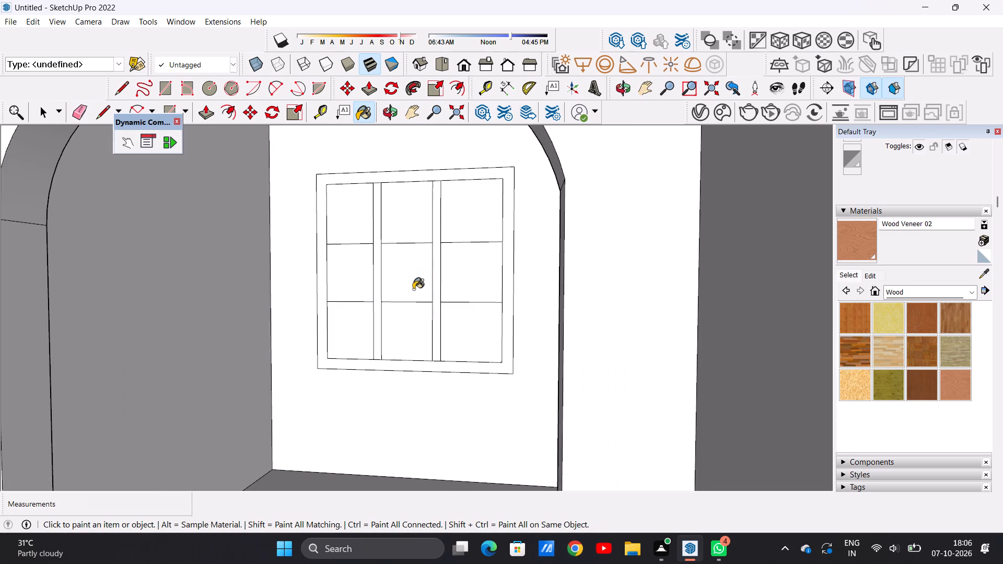
pyautogui.click(506, 256)
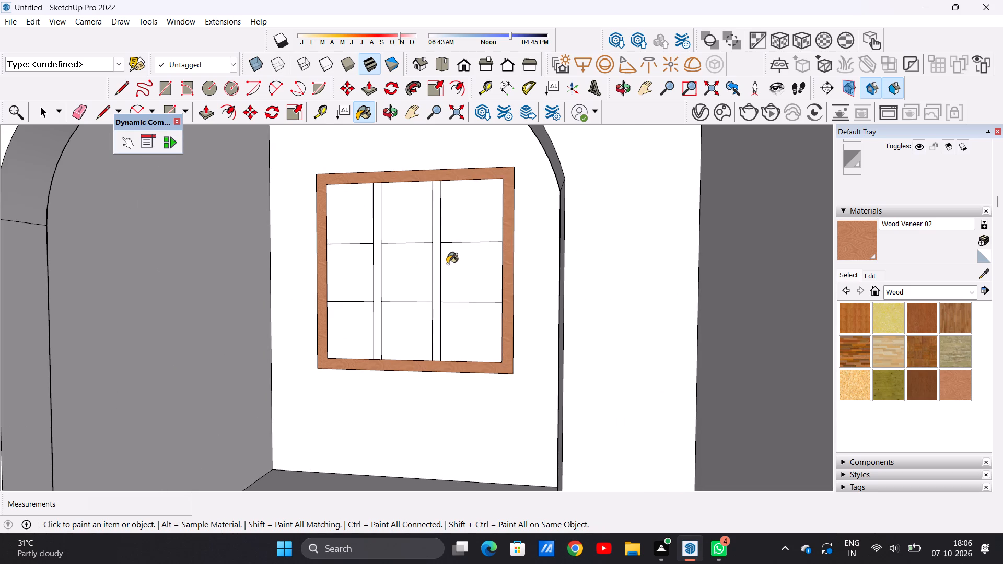
pyautogui.click(437, 268)
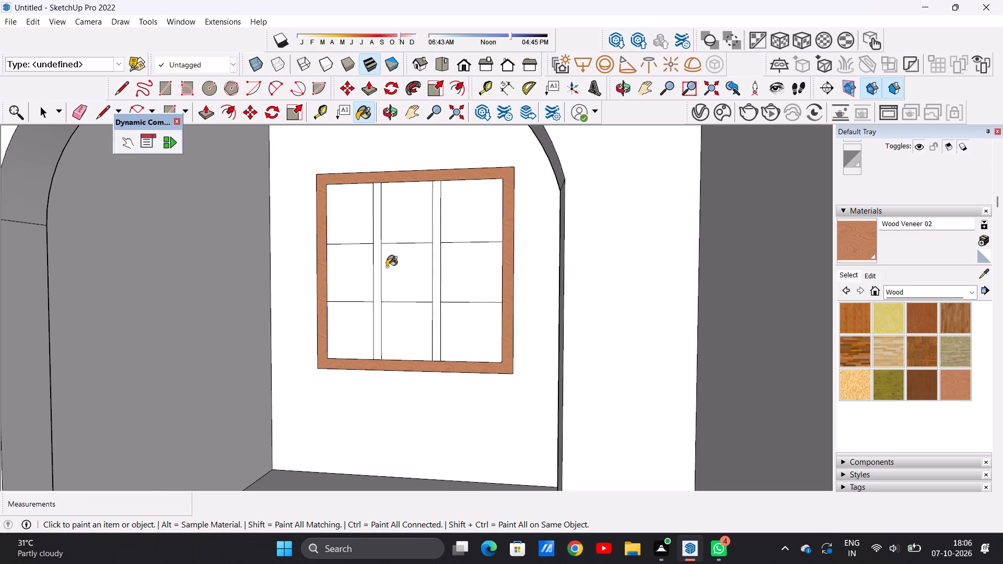
pyautogui.scroll(6, 377, 271)
pyautogui.click(381, 268)
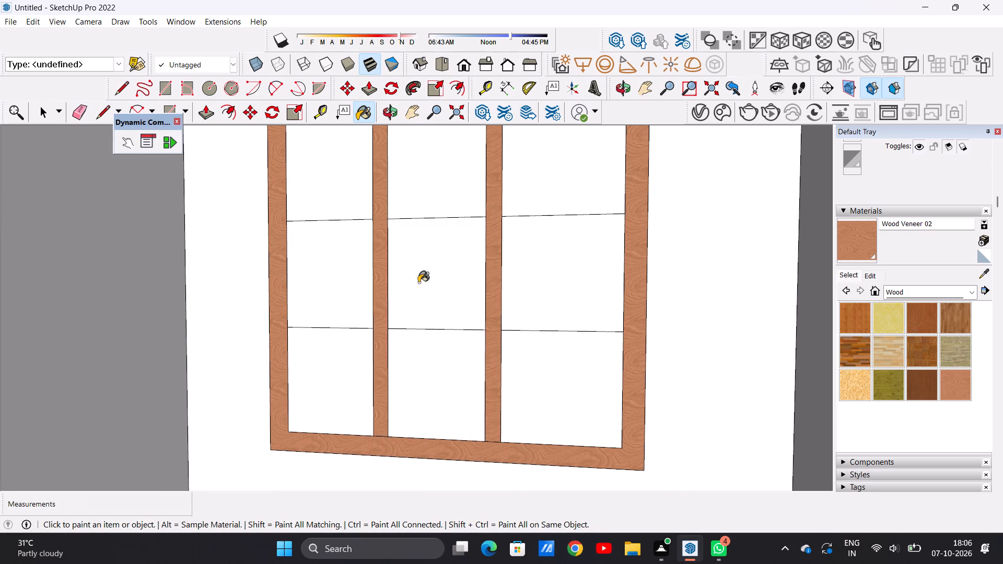
pyautogui.press('space')
# Paint the top three panes of the right upper-balcony window with Blinds Wood Light from the Window Coverings collection.
pyautogui.scroll(-20, 450, 318)
pyautogui.scroll(-7, 450, 318)
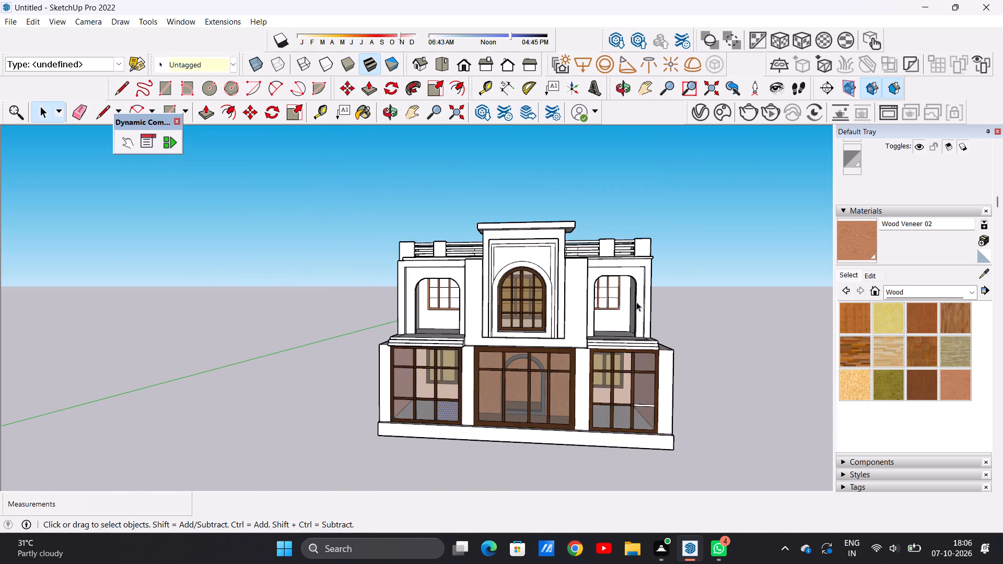
pyautogui.scroll(3, 637, 302)
pyautogui.scroll(-1, 612, 290)
pyautogui.scroll(1, 608, 290)
pyautogui.moveTo(582, 279); pyautogui.dragTo(556, 254, button='middle')
pyautogui.scroll(10, 595, 279)
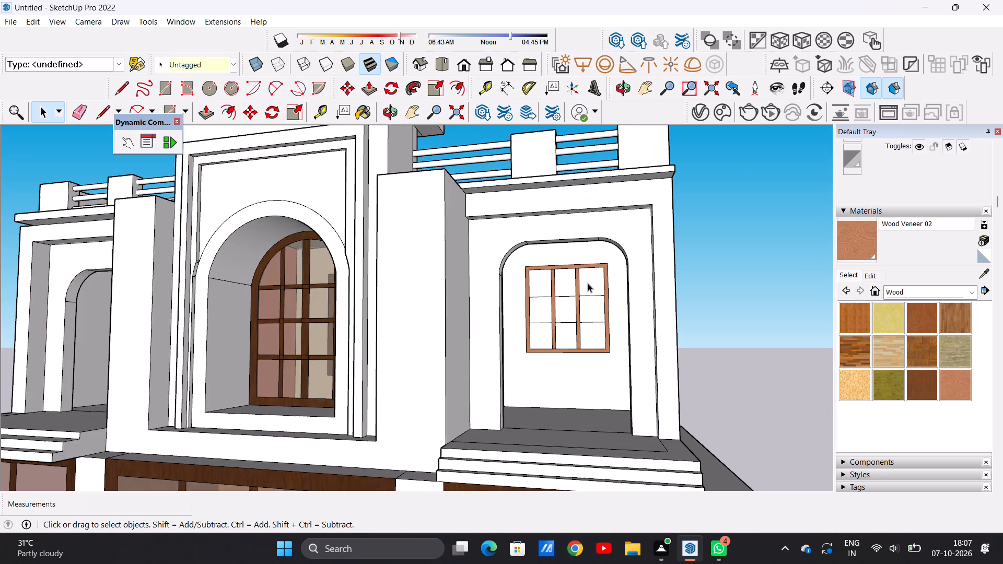
pyautogui.click(967, 298)
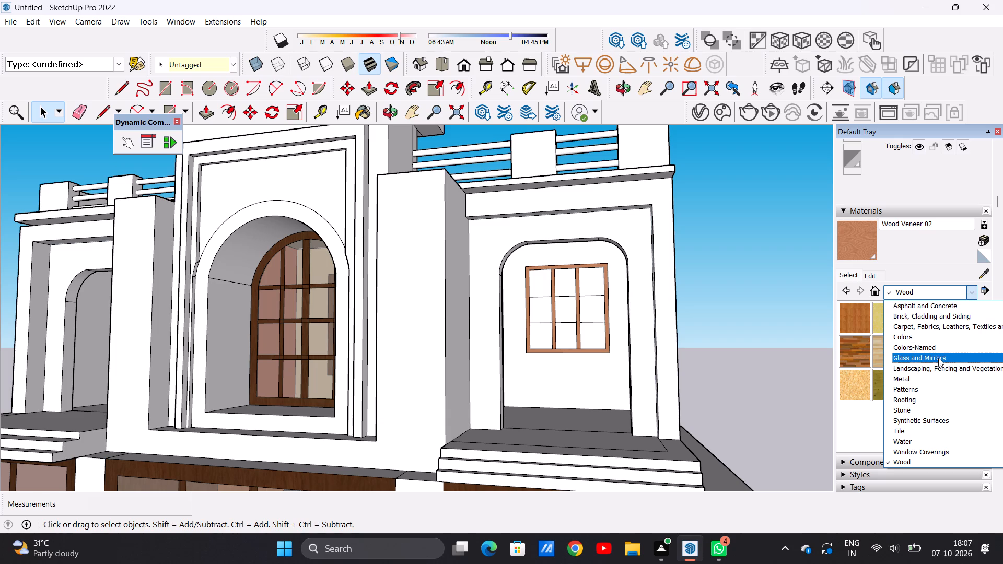
pyautogui.click(939, 355)
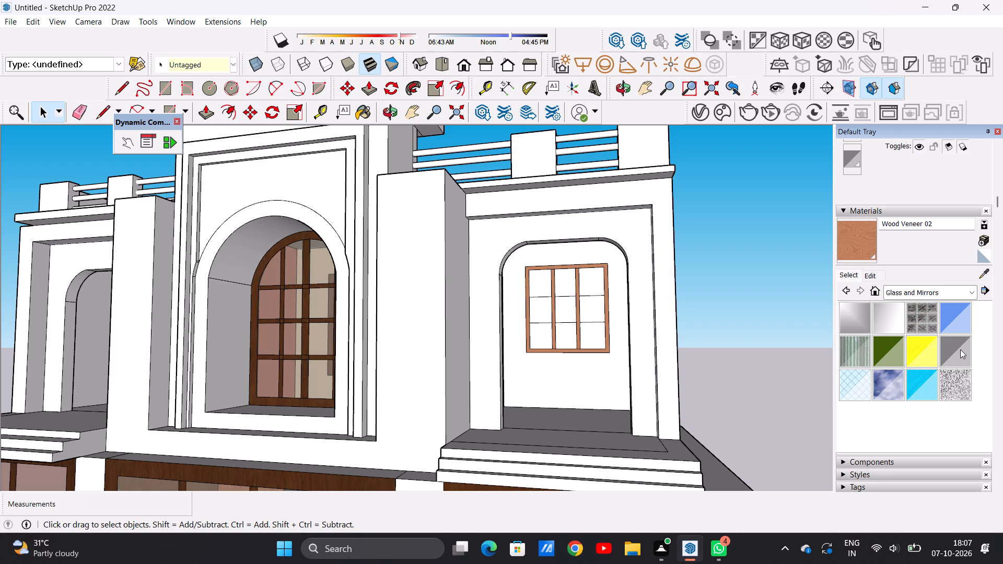
pyautogui.scroll(-1, 960, 345)
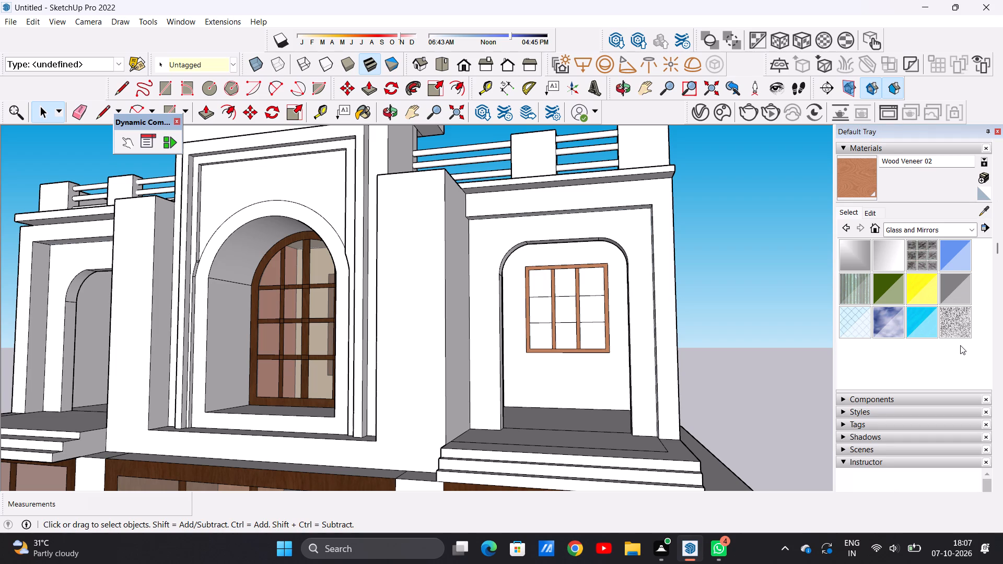
pyautogui.click(967, 226)
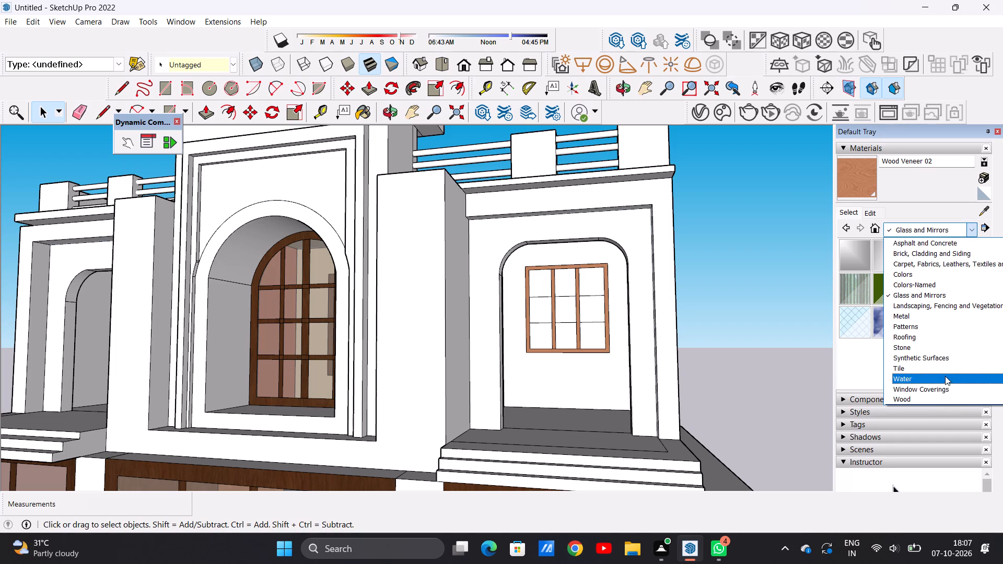
pyautogui.click(947, 384)
pyautogui.click(952, 284)
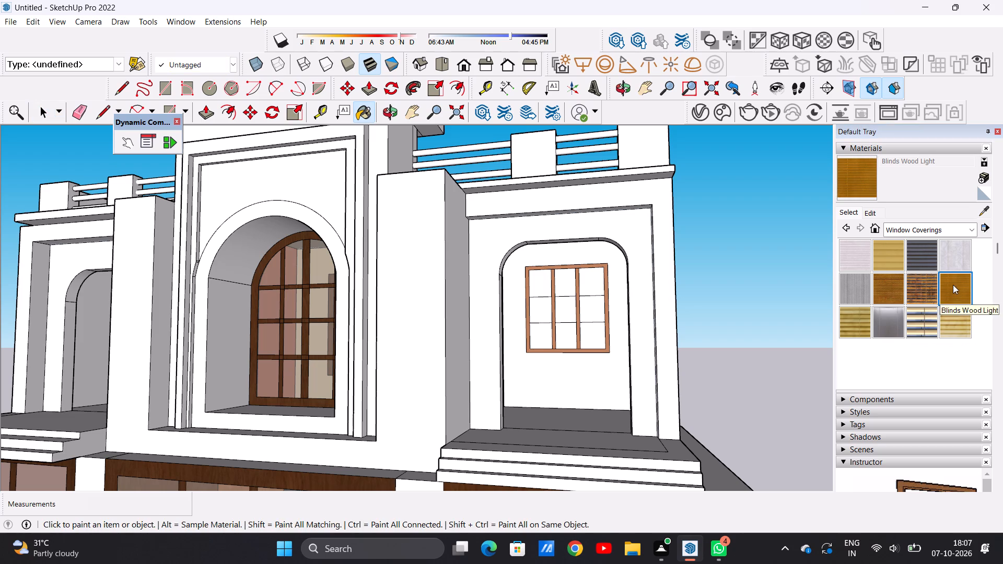
pyautogui.scroll(8, 583, 282)
pyautogui.click(601, 286)
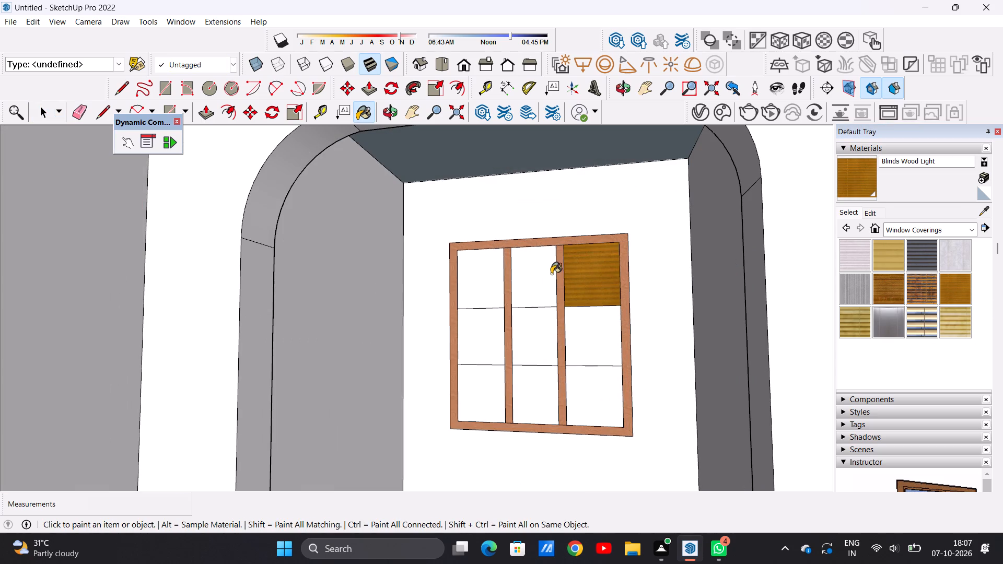
pyautogui.click(551, 273)
pyautogui.click(488, 277)
# Paint the middle and bottom rows of panes in the right upper-balcony window with Blinds Wood Light.
pyautogui.click(488, 325)
pyautogui.click(530, 331)
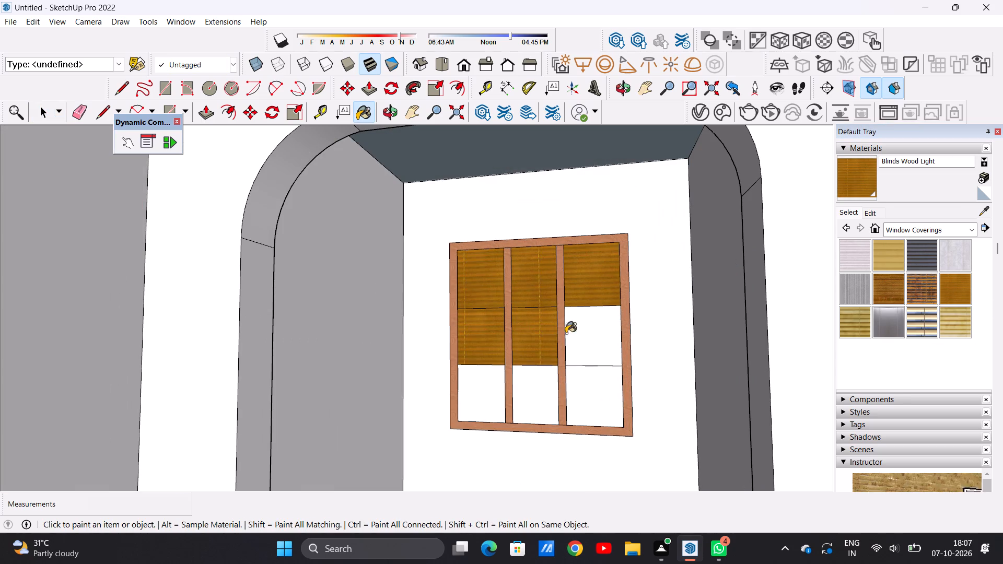
pyautogui.click(582, 334)
pyautogui.click(587, 392)
pyautogui.click(534, 384)
pyautogui.click(494, 387)
pyautogui.scroll(-8, 660, 353)
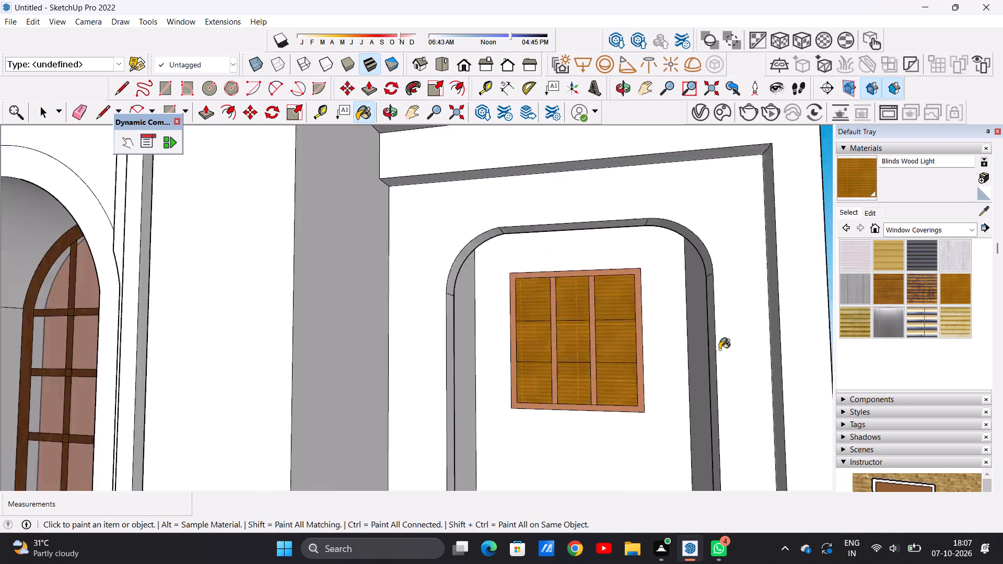
pyautogui.scroll(-11, 722, 347)
pyautogui.moveTo(541, 330); pyautogui.dragTo(647, 320, button='middle')
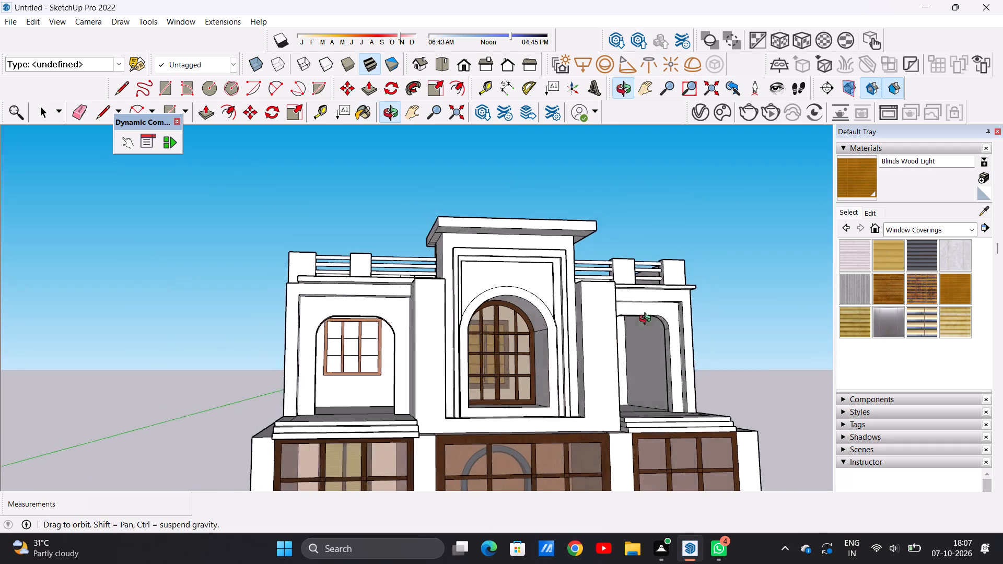
# Paint all nine panes of the left upper-balcony window with Blinds Wood Light.
pyautogui.moveTo(647, 320); pyautogui.dragTo(669, 318, button='middle')
pyautogui.moveTo(388, 333); pyautogui.dragTo(356, 320, button='middle')
pyautogui.scroll(12, 365, 322)
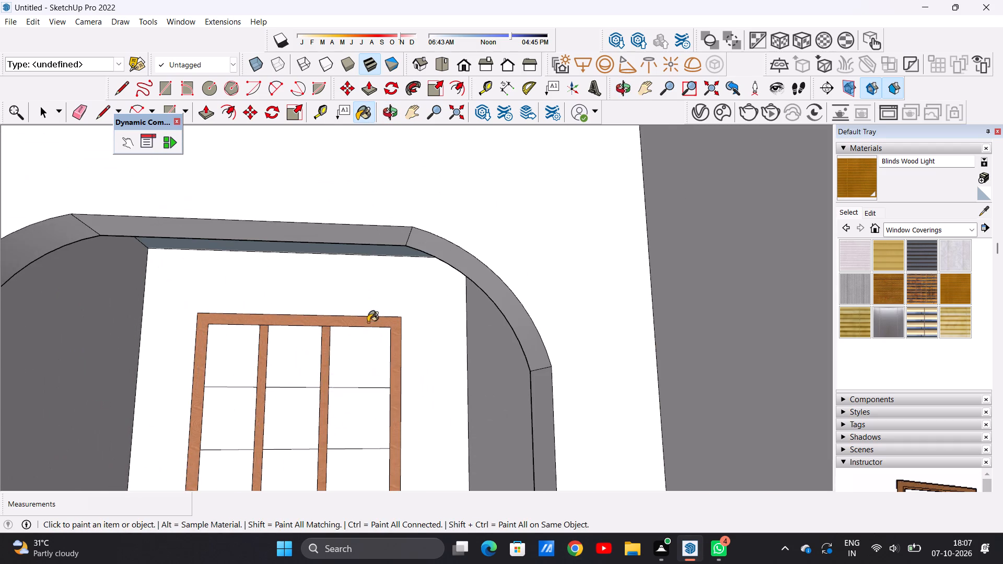
pyautogui.click(361, 345)
pyautogui.click(302, 351)
pyautogui.click(244, 357)
pyautogui.click(230, 396)
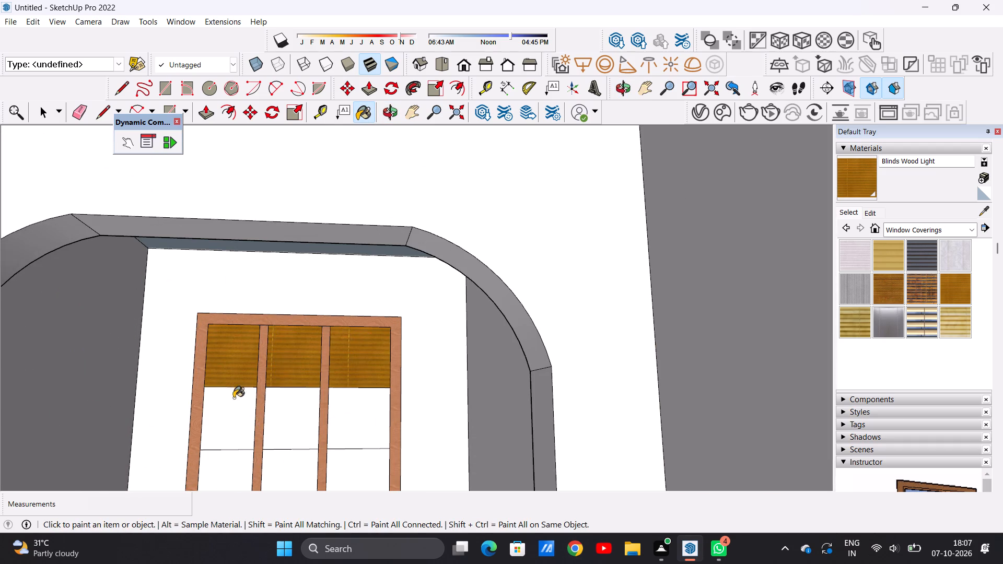
pyautogui.click(278, 408)
pyautogui.moveTo(365, 422); pyautogui.dragTo(365, 415)
pyautogui.scroll(-6, 354, 314)
pyautogui.scroll(6, 331, 417)
pyautogui.click(370, 409)
pyautogui.click(309, 412)
pyautogui.click(253, 403)
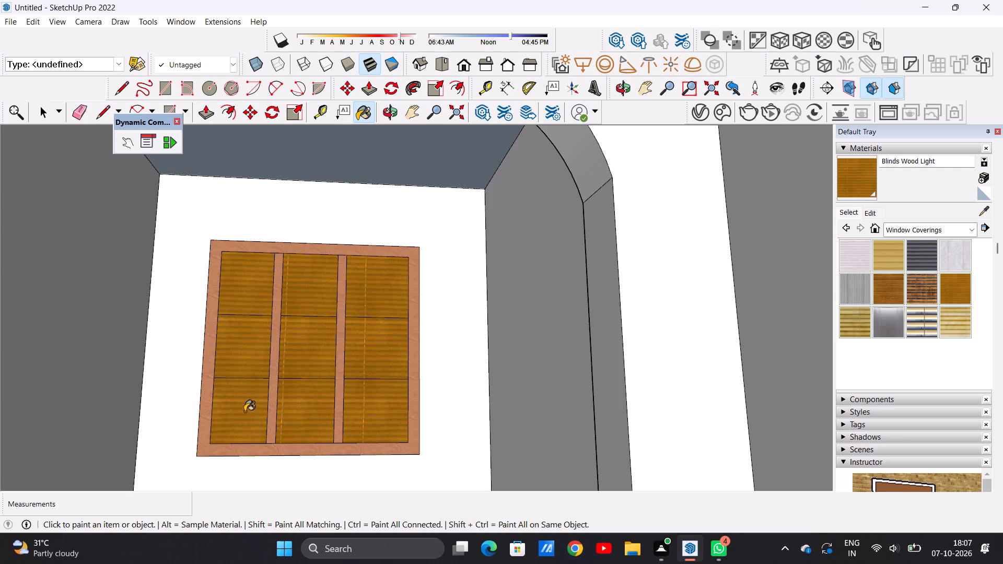
pyautogui.press('space')
# Examine both painted upper-balcony windows up close and against the whole front facade.
pyautogui.scroll(-20, 374, 415)
pyautogui.scroll(-3, 374, 415)
pyautogui.moveTo(528, 357); pyautogui.dragTo(404, 391, button='middle')
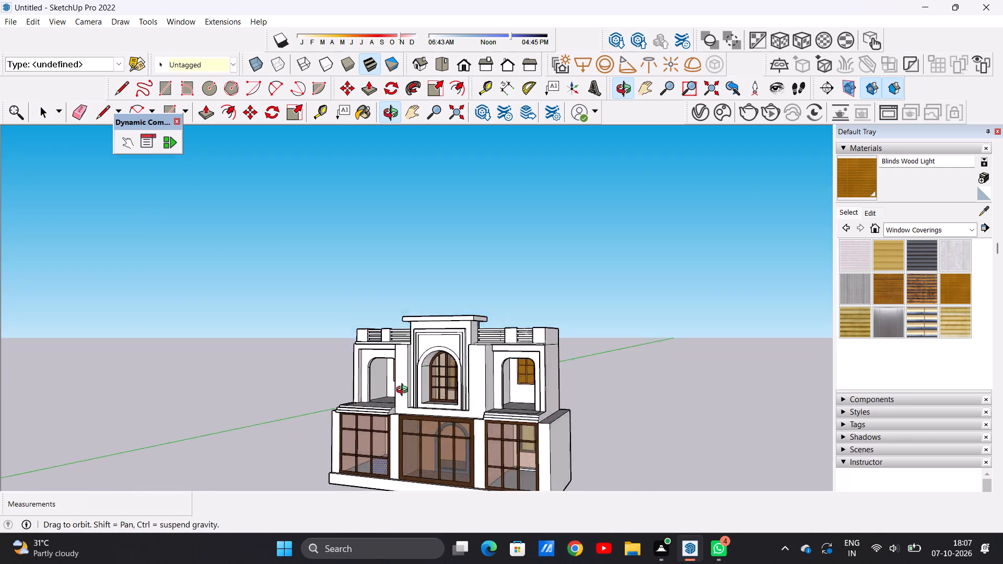
pyautogui.moveTo(404, 391); pyautogui.dragTo(497, 358, button='middle')
pyautogui.scroll(3, 525, 363)
pyautogui.scroll(-1, 525, 364)
pyautogui.scroll(10, 525, 364)
pyautogui.moveTo(517, 373); pyautogui.dragTo(505, 386, button='middle')
pyautogui.scroll(-14, 500, 372)
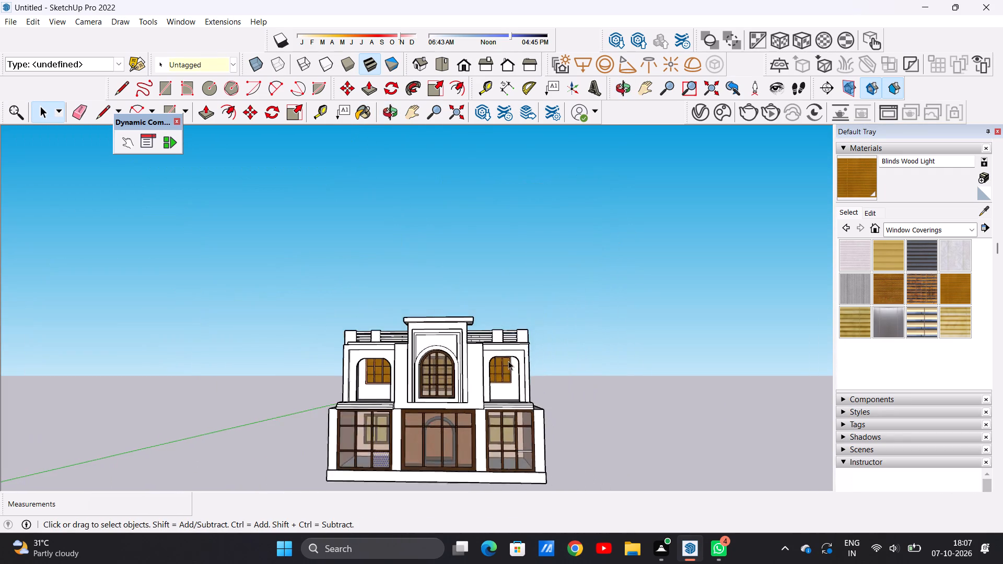
pyautogui.scroll(-2, 508, 361)
pyautogui.scroll(3, 456, 372)
pyautogui.scroll(-1, 452, 373)
pyautogui.scroll(1, 452, 373)
pyautogui.scroll(-1, 452, 373)
pyautogui.scroll(2, 451, 370)
pyautogui.scroll(-6, 410, 279)
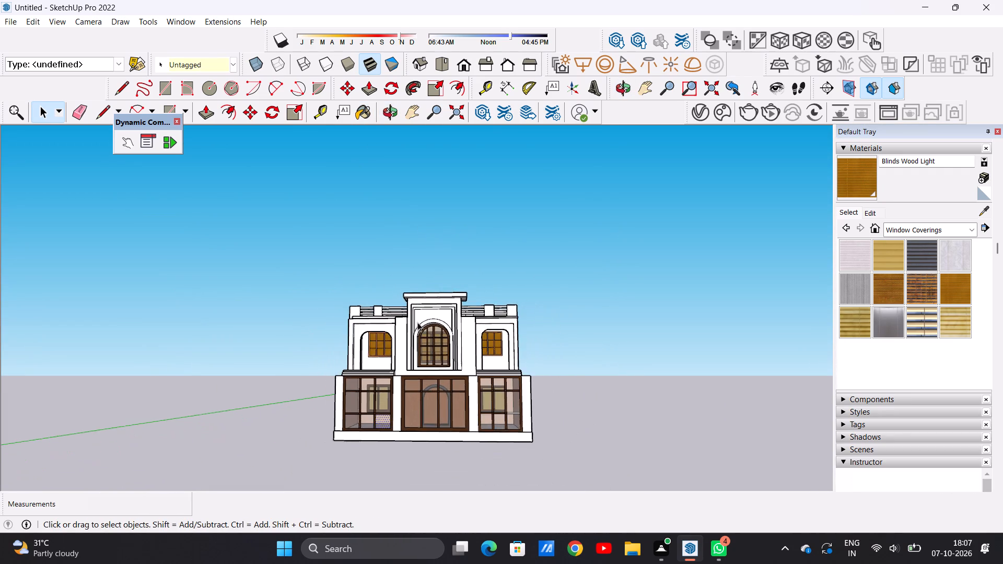
pyautogui.scroll(11, 389, 327)
pyautogui.moveTo(378, 352); pyautogui.dragTo(388, 304, button='middle')
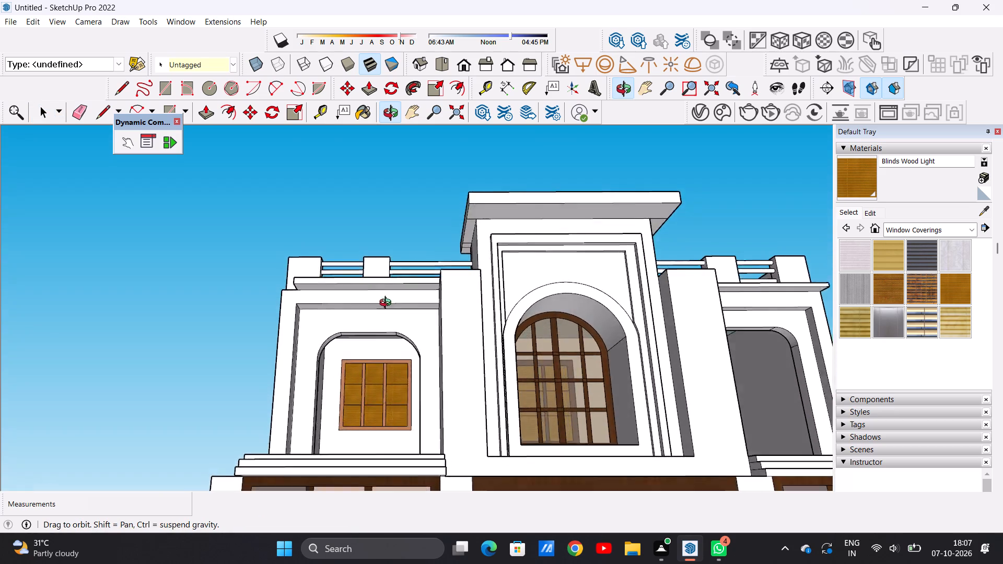
pyautogui.moveTo(388, 304); pyautogui.dragTo(388, 338, button='middle')
pyautogui.scroll(12, 384, 360)
pyautogui.scroll(-2, 320, 255)
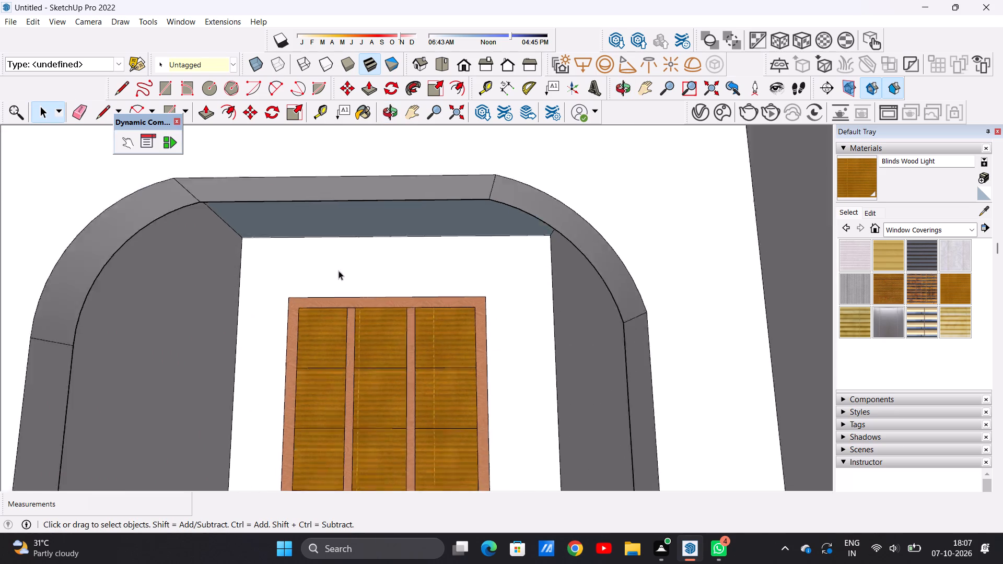
pyautogui.scroll(-20, 339, 271)
pyautogui.scroll(-3, 339, 271)
pyautogui.moveTo(411, 268); pyautogui.dragTo(407, 288, button='middle')
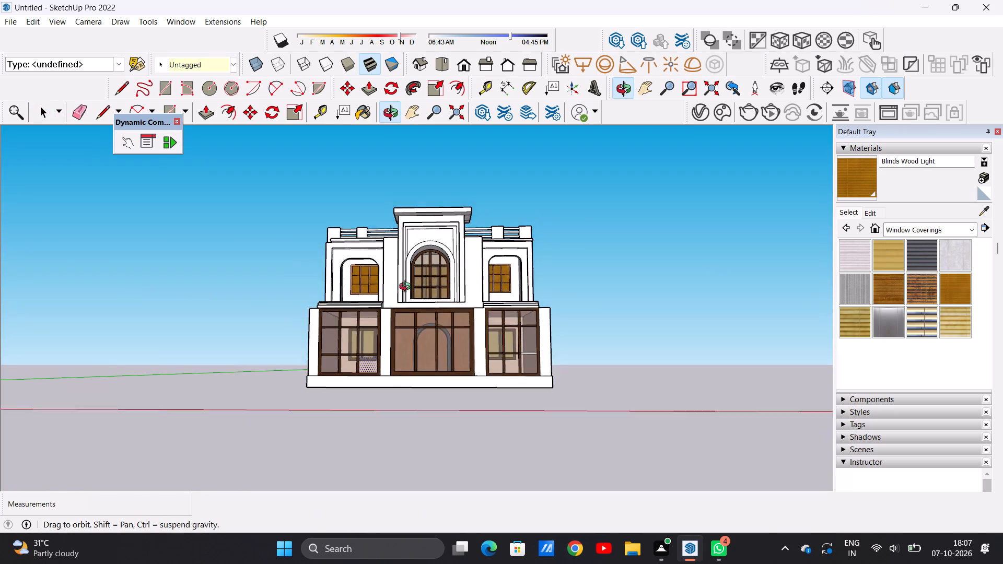
pyautogui.moveTo(407, 288); pyautogui.dragTo(411, 299, button='middle')
pyautogui.scroll(4, 436, 276)
pyautogui.scroll(-1, 432, 269)
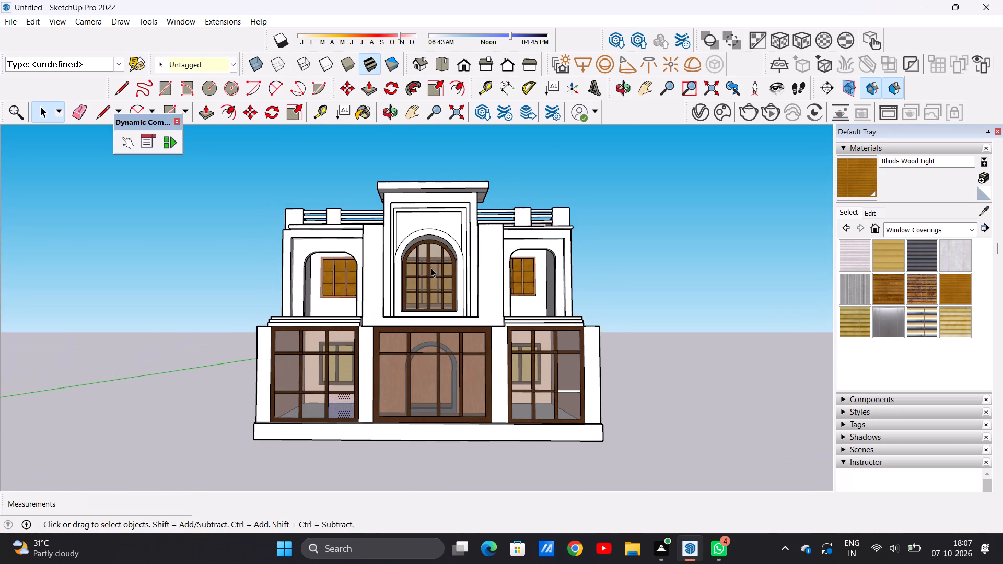
# Examine the central bay with its arched upper window and the adjoining balconies from the front and both sides.
pyautogui.scroll(9, 450, 214)
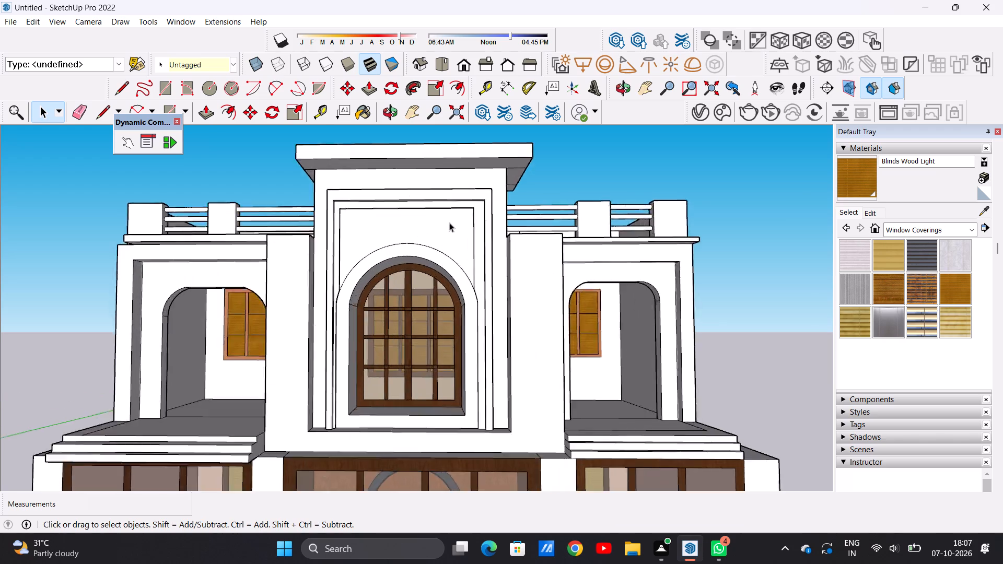
pyautogui.scroll(3, 449, 222)
pyautogui.moveTo(469, 245); pyautogui.dragTo(290, 241, button='middle')
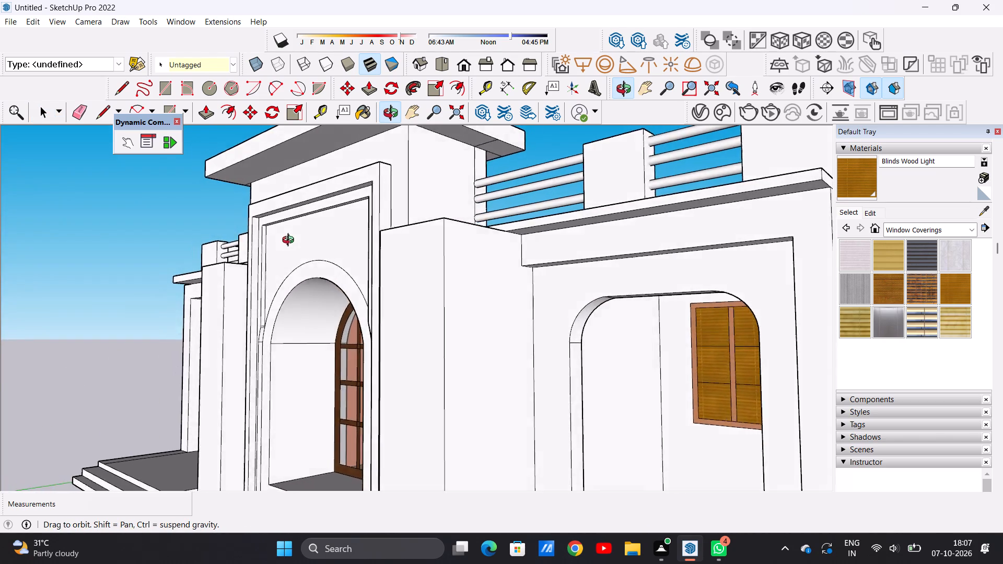
pyautogui.moveTo(290, 241); pyautogui.dragTo(574, 242, button='middle')
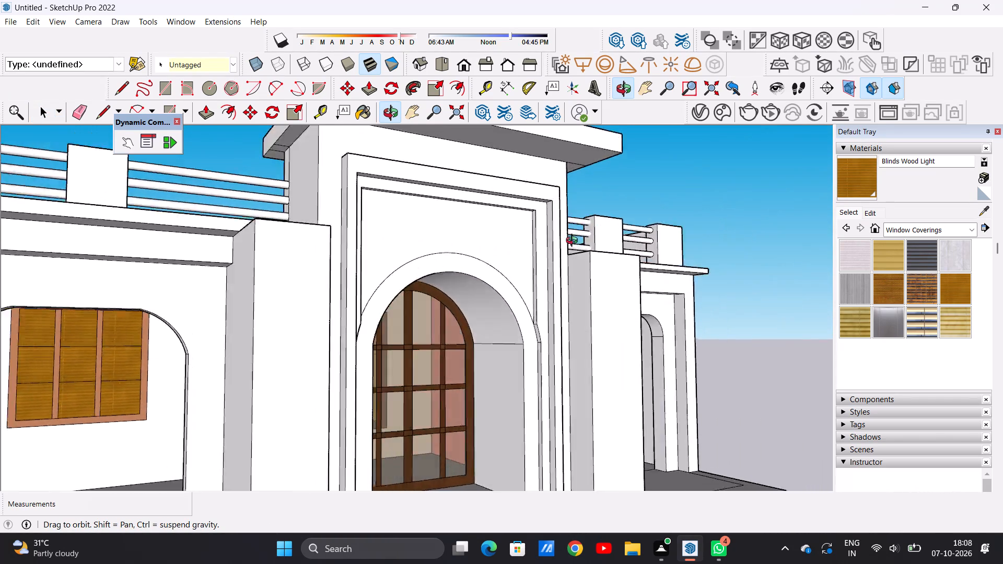
pyautogui.moveTo(574, 242); pyautogui.dragTo(448, 243, button='middle')
pyautogui.scroll(-15, 466, 252)
pyautogui.moveTo(476, 260); pyautogui.dragTo(475, 268, button='middle')
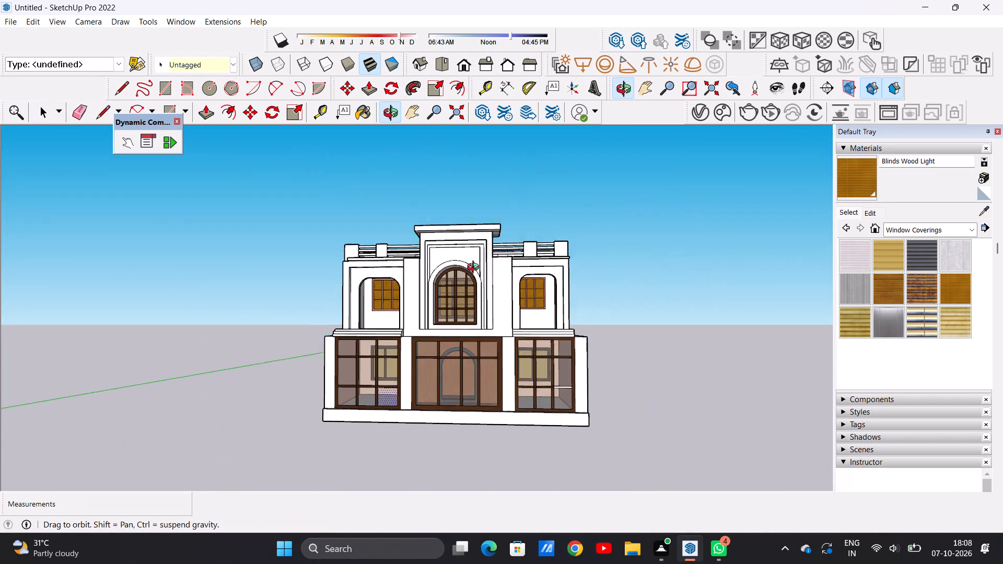
pyautogui.moveTo(475, 268); pyautogui.dragTo(472, 268, button='middle')
pyautogui.scroll(1, 468, 250)
pyautogui.moveTo(468, 250); pyautogui.dragTo(481, 268, button='middle')
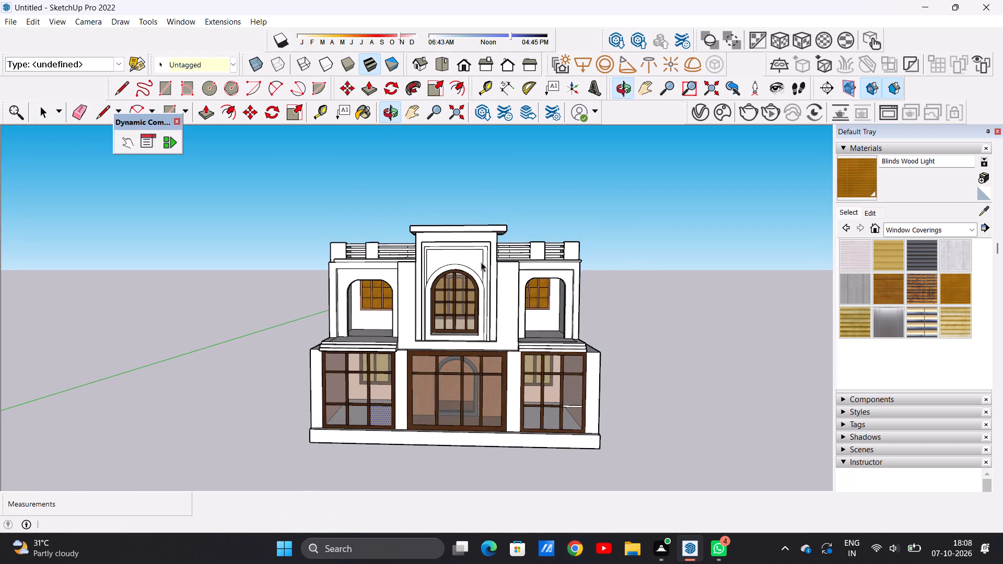
pyautogui.scroll(4, 481, 262)
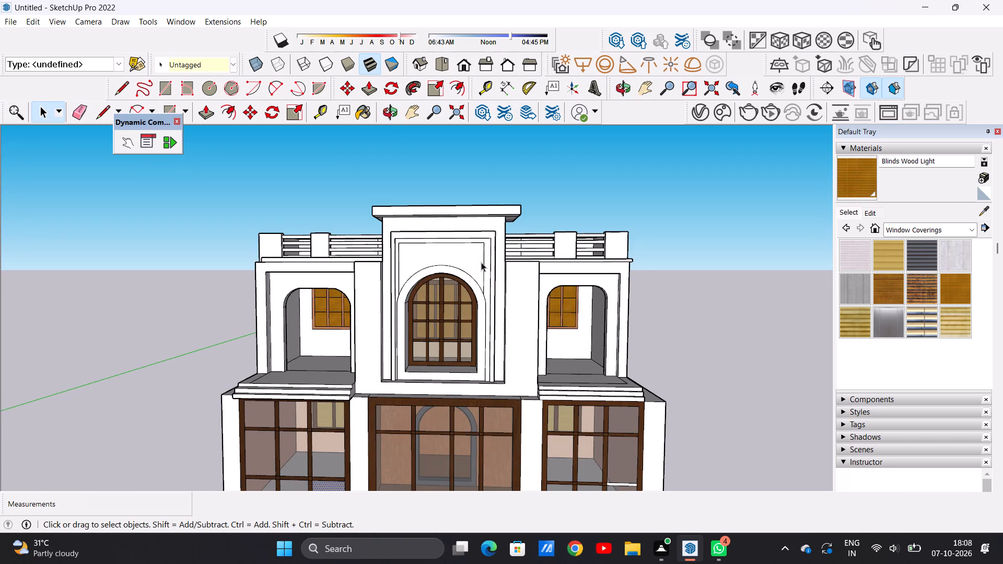
pyautogui.scroll(-11, 473, 229)
pyautogui.scroll(14, 473, 280)
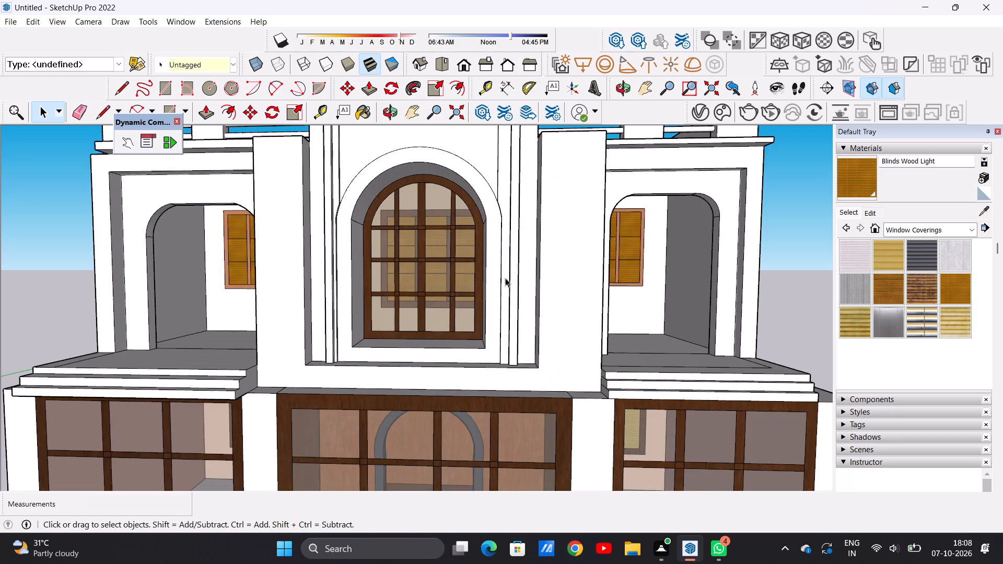
pyautogui.moveTo(517, 280); pyautogui.dragTo(507, 274, button='middle')
pyautogui.scroll(-2, 500, 267)
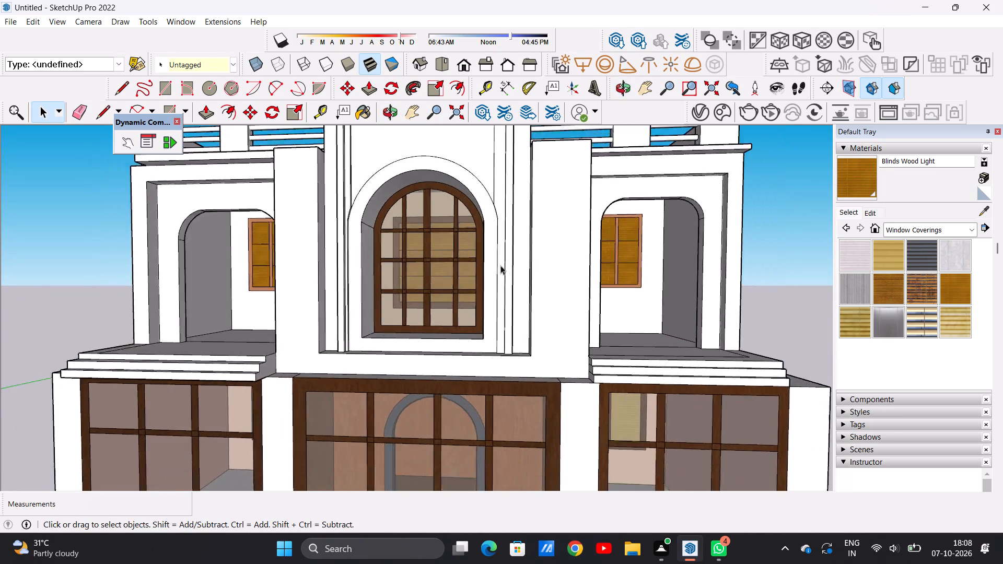
pyautogui.scroll(-3, 500, 265)
pyautogui.moveTo(474, 269); pyautogui.dragTo(471, 272, button='middle')
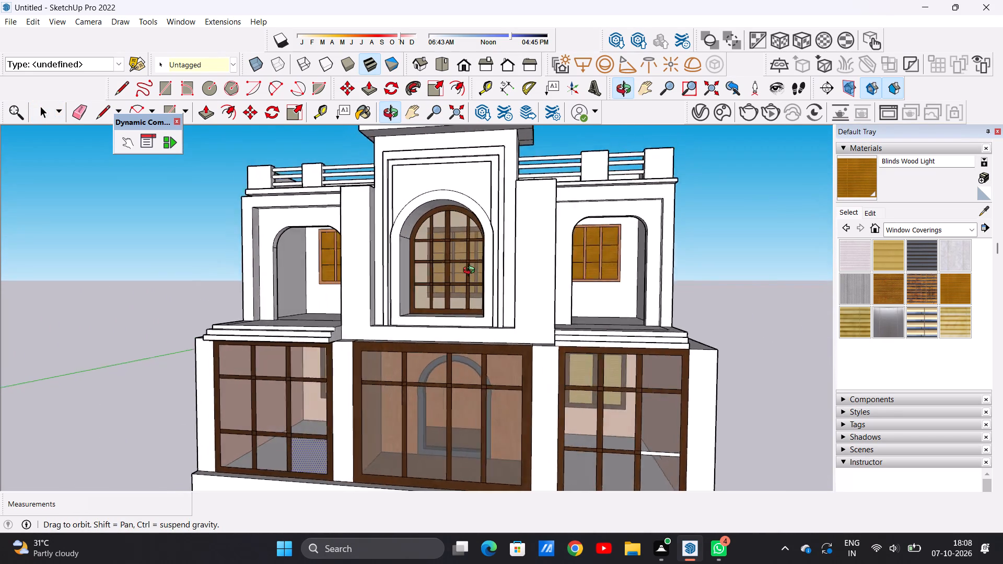
pyautogui.moveTo(471, 272); pyautogui.dragTo(499, 271, button='middle')
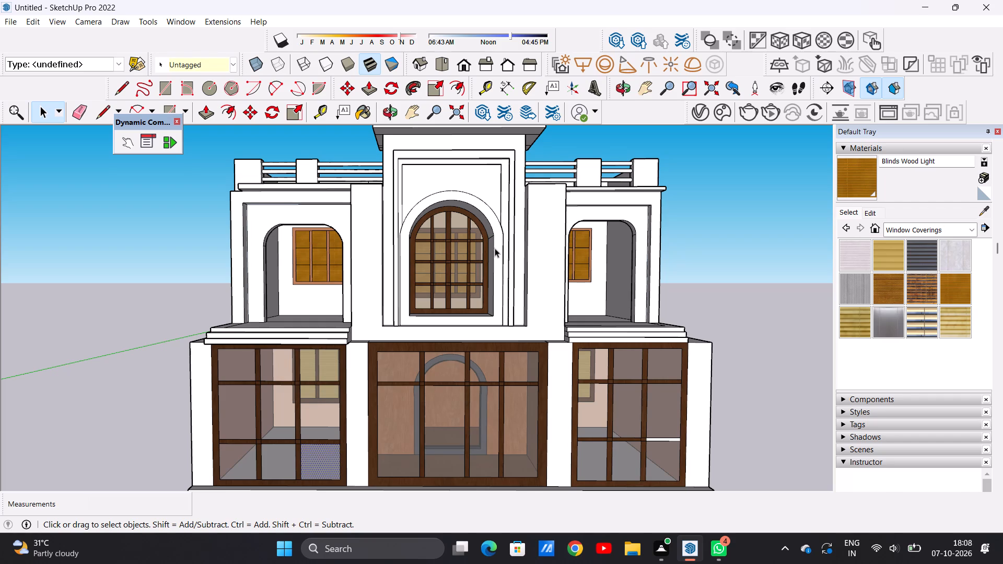
pyautogui.scroll(-6, 493, 246)
pyautogui.scroll(4, 474, 257)
pyautogui.moveTo(499, 255); pyautogui.dragTo(384, 262, button='middle')
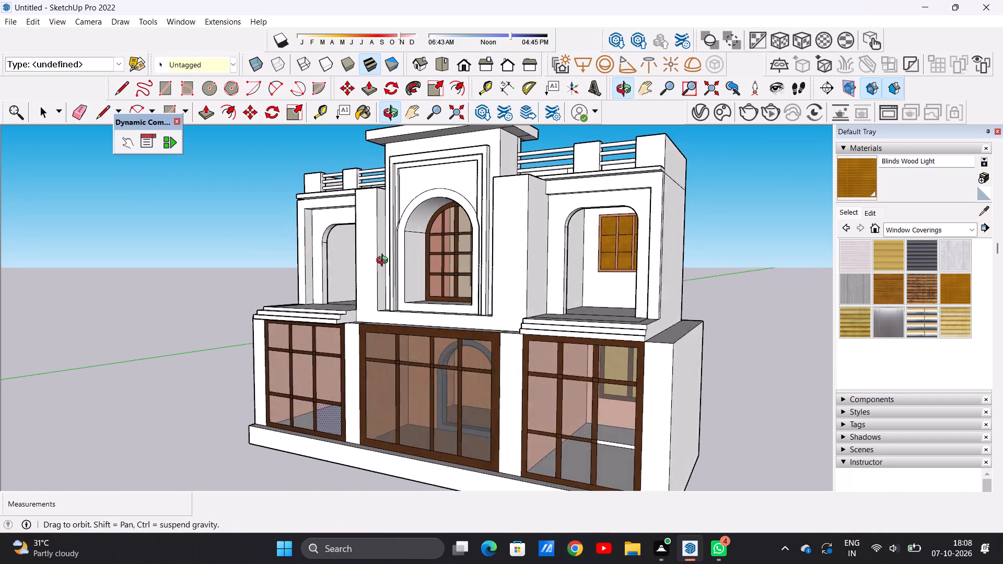
pyautogui.moveTo(384, 262); pyautogui.dragTo(392, 262, button='middle')
pyautogui.moveTo(402, 261); pyautogui.dragTo(636, 267, button='middle')
pyautogui.scroll(1, 628, 267)
pyautogui.scroll(4, 535, 261)
pyautogui.moveTo(508, 252); pyautogui.dragTo(377, 256, button='middle')
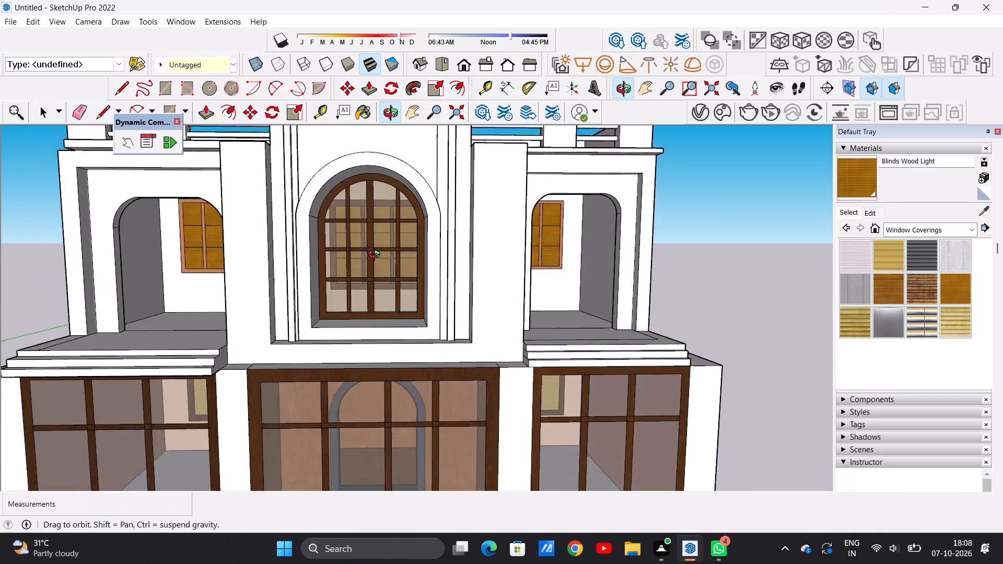
pyautogui.moveTo(377, 256); pyautogui.dragTo(304, 242, button='middle')
pyautogui.scroll(6, 309, 235)
pyautogui.scroll(-15, 351, 230)
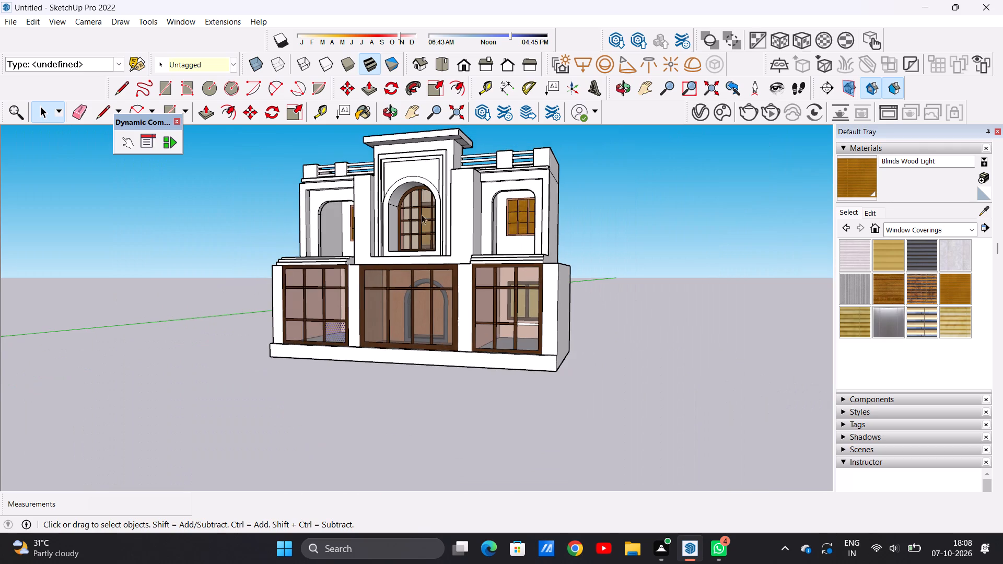
pyautogui.moveTo(422, 242); pyautogui.dragTo(564, 263, button='middle')
pyautogui.scroll(9, 465, 213)
pyautogui.moveTo(436, 208); pyautogui.dragTo(433, 236, button='middle')
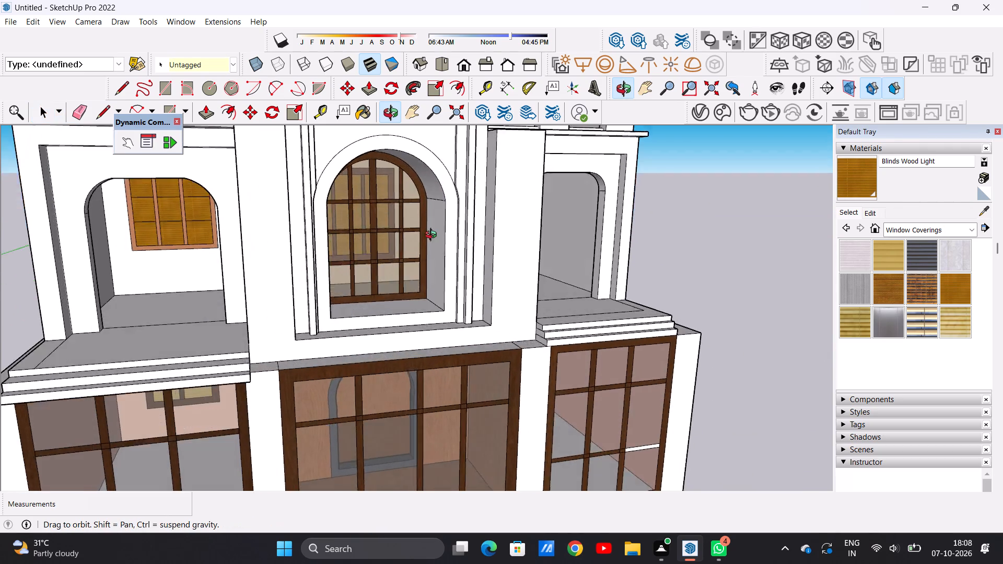
pyautogui.moveTo(433, 236); pyautogui.dragTo(476, 249, button='middle')
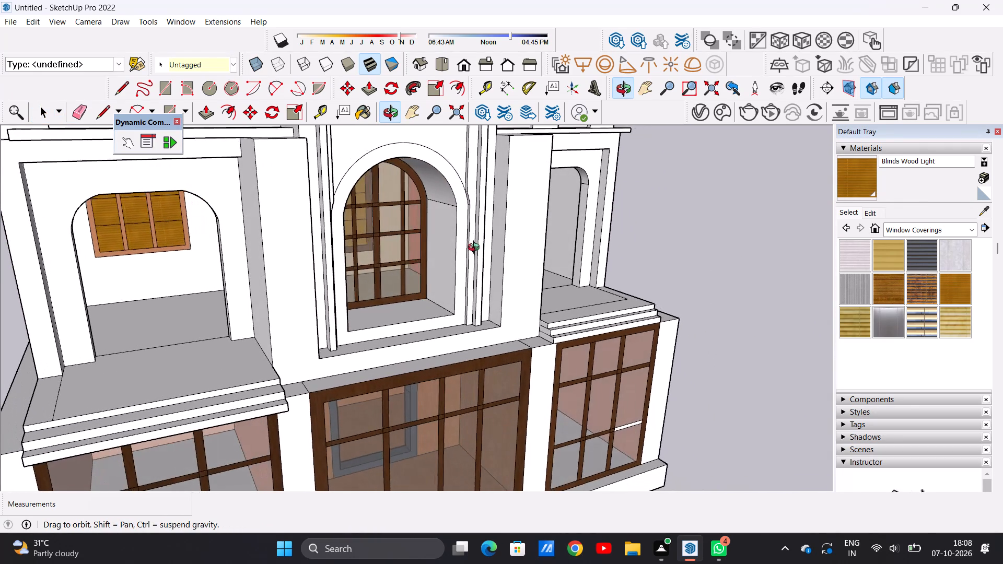
pyautogui.moveTo(476, 249); pyautogui.dragTo(476, 249, button='middle')
pyautogui.scroll(11, 445, 223)
pyautogui.scroll(-7, 444, 215)
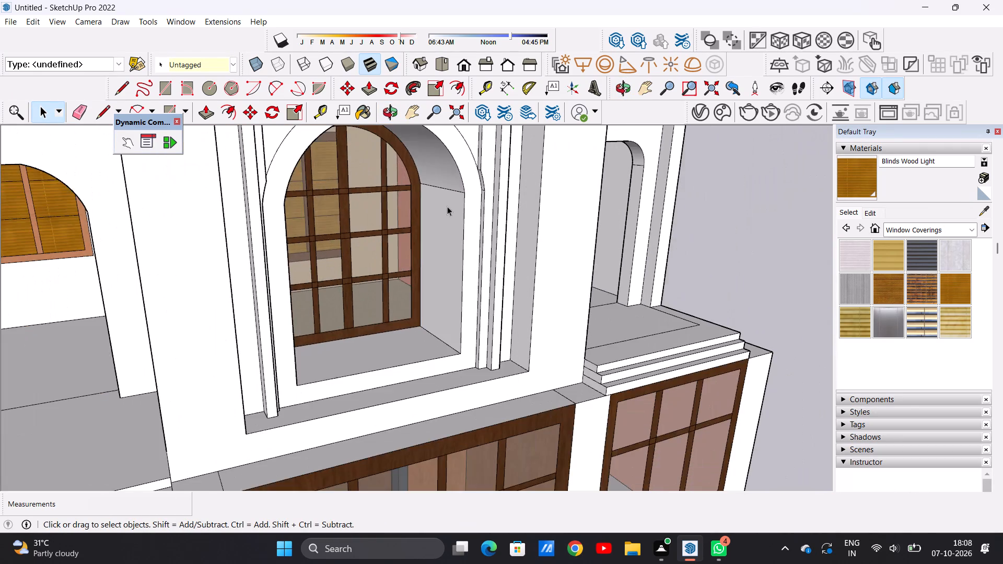
pyautogui.scroll(-7, 447, 206)
pyautogui.moveTo(458, 236); pyautogui.dragTo(276, 172, button='middle')
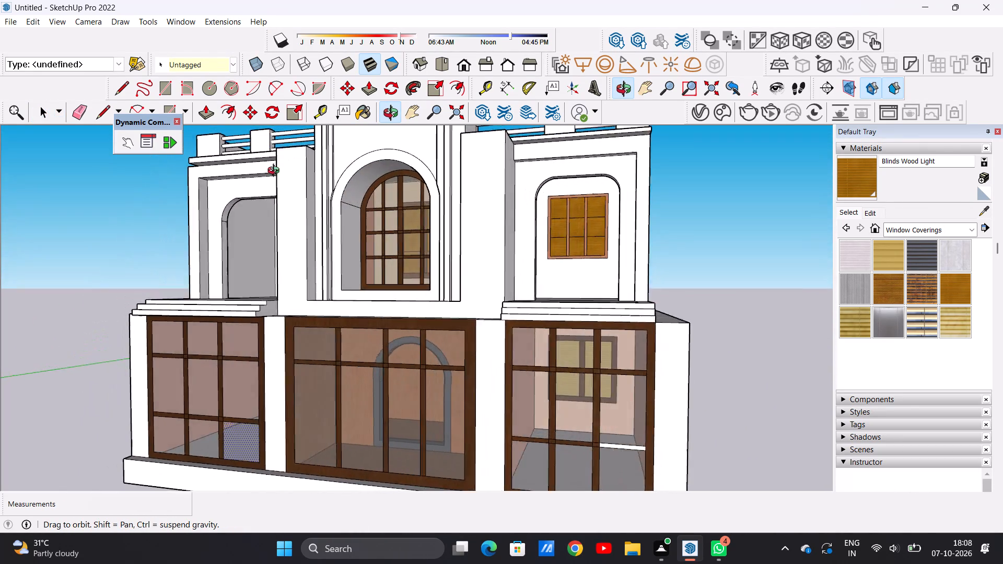
pyautogui.moveTo(276, 172); pyautogui.dragTo(364, 192, button='middle')
# Paint the recessed wall panel above the central arched upper window with Translucent Glass Block Dark from the Glass and Mirrors collection.
pyautogui.scroll(-11, 357, 205)
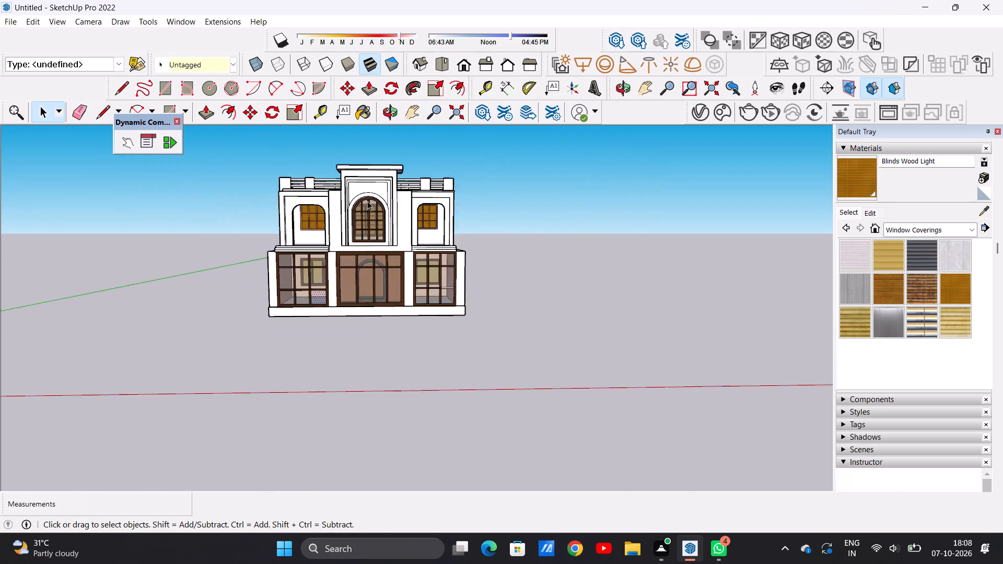
pyautogui.scroll(6, 367, 201)
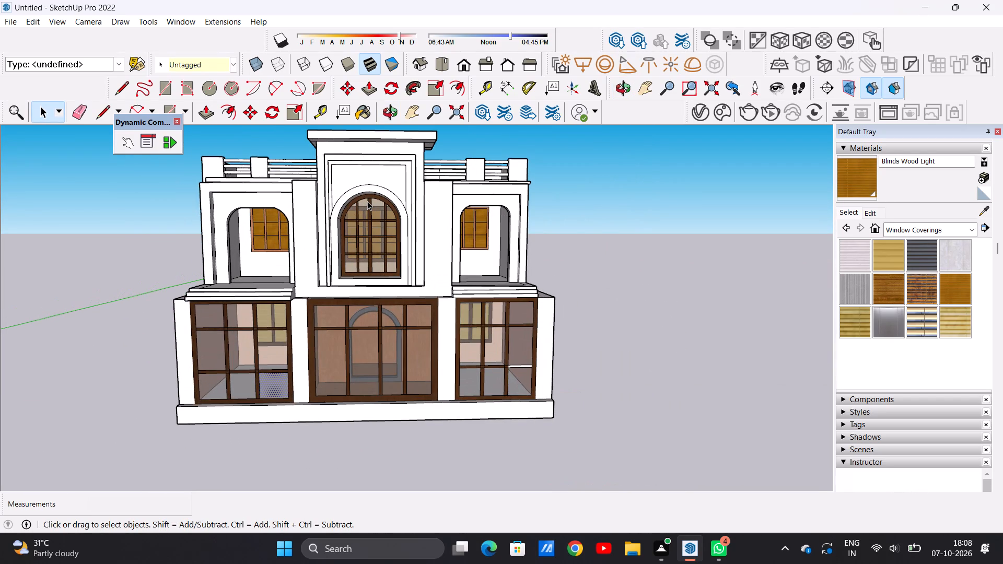
pyautogui.scroll(5, 387, 171)
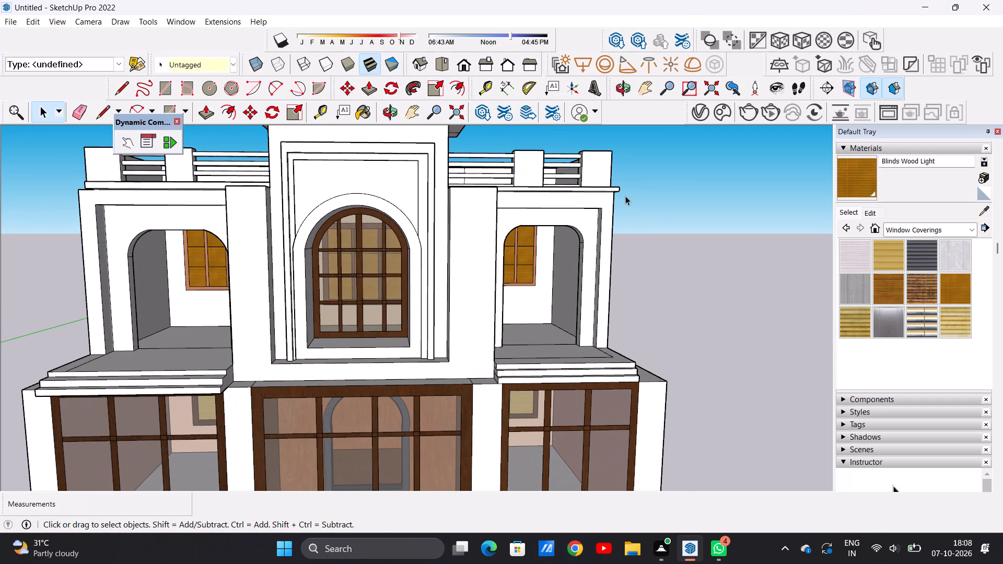
pyautogui.click(968, 225)
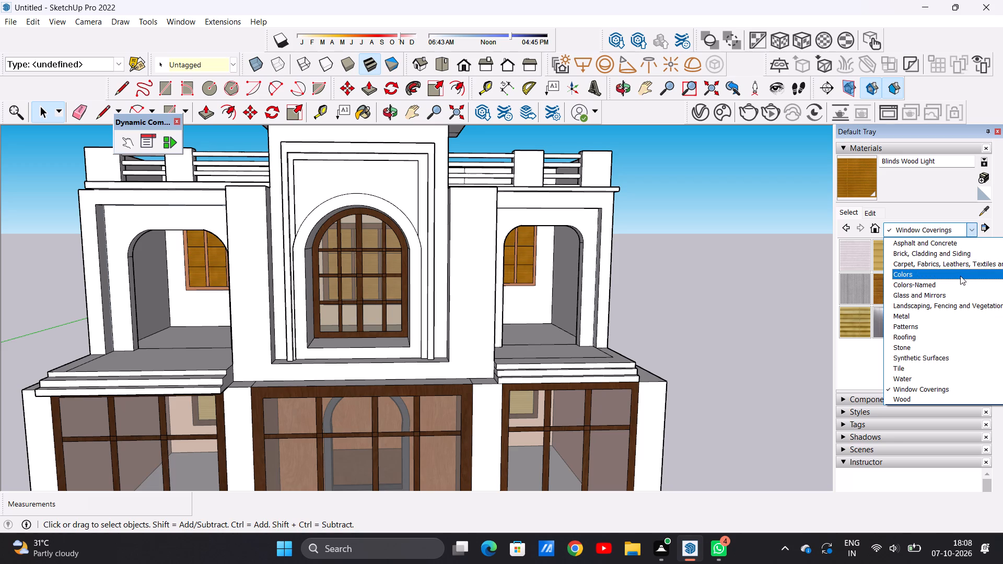
pyautogui.click(929, 284)
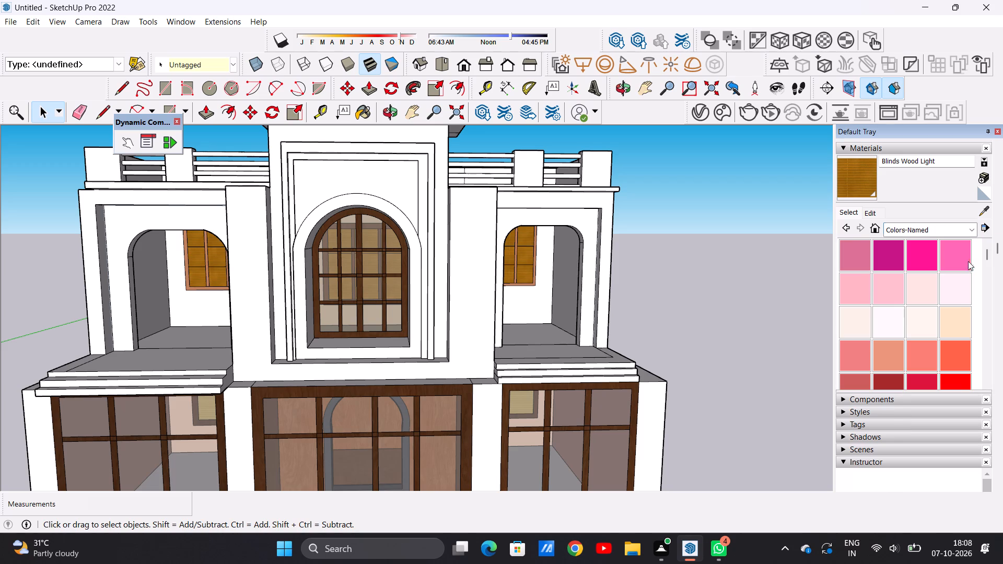
pyautogui.click(971, 232)
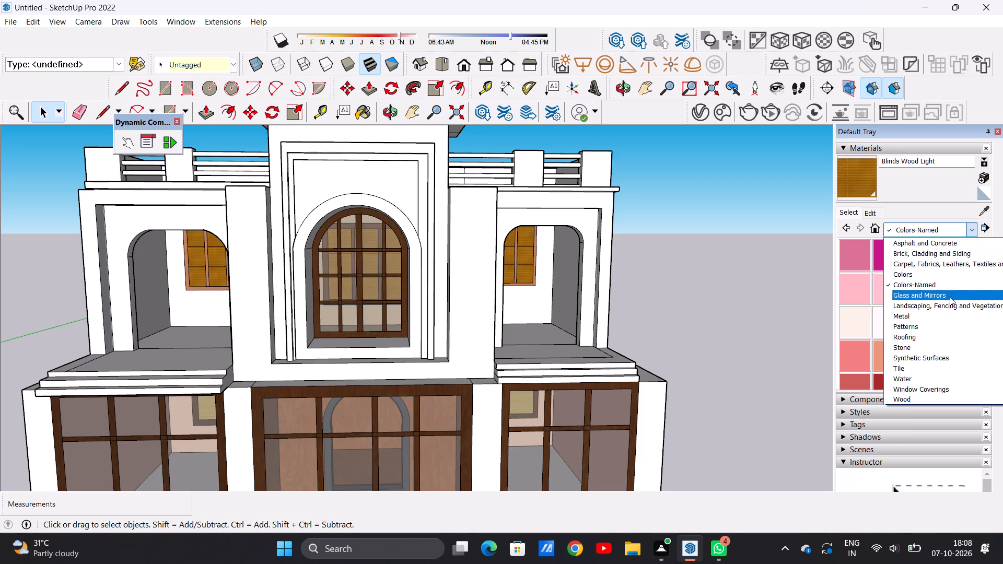
pyautogui.click(950, 297)
pyautogui.click(928, 260)
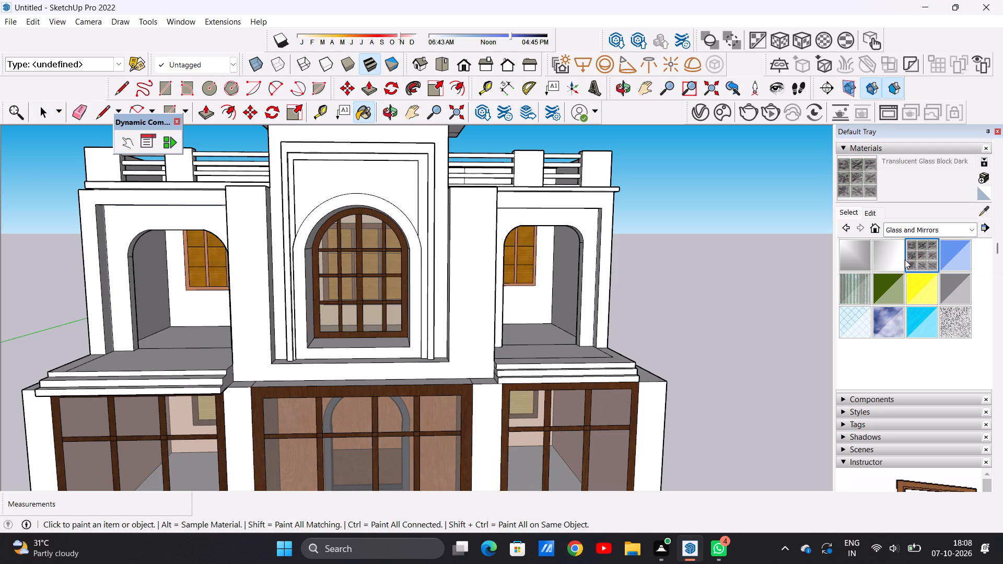
pyautogui.click(397, 185)
pyautogui.scroll(6, 394, 188)
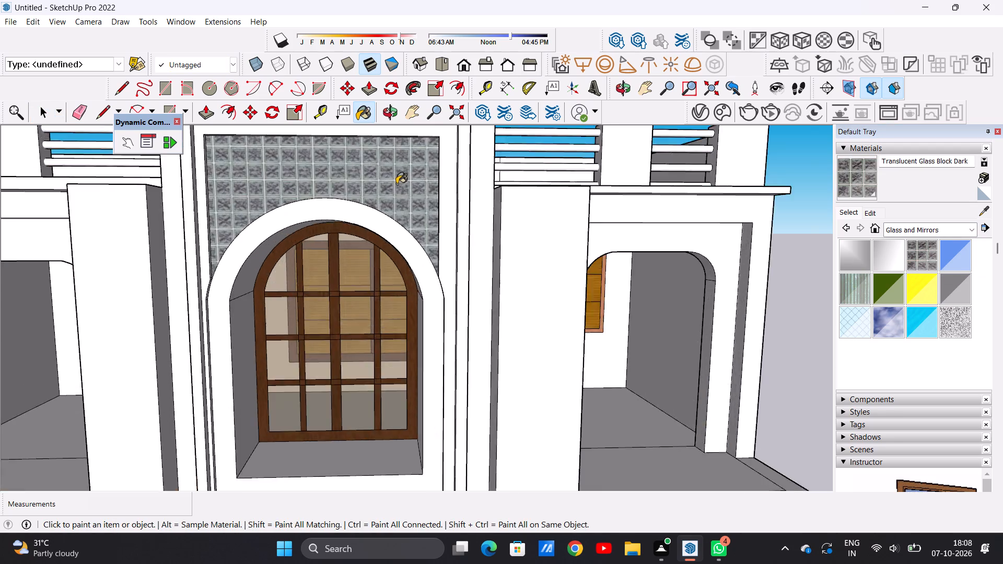
# Examine the glass-block panel above the central arched window up close and against the adjoining upper balconies.
pyautogui.scroll(6, 396, 184)
pyautogui.scroll(-11, 400, 187)
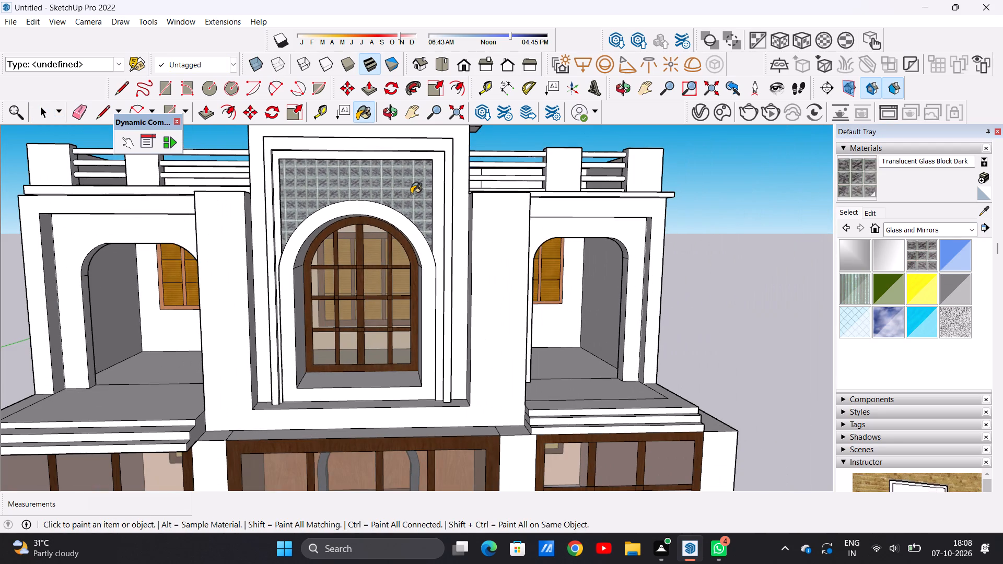
pyautogui.scroll(-5, 412, 195)
pyautogui.scroll(6, 421, 194)
pyautogui.press('space')
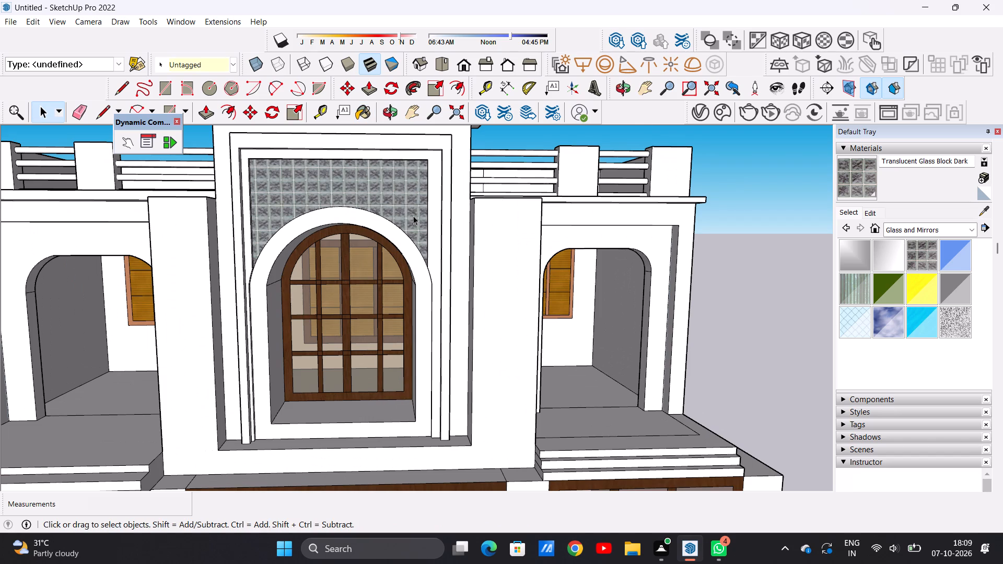
pyautogui.scroll(-10, 413, 222)
pyautogui.scroll(5, 265, 183)
pyautogui.scroll(-1, 266, 185)
pyautogui.scroll(4, 266, 185)
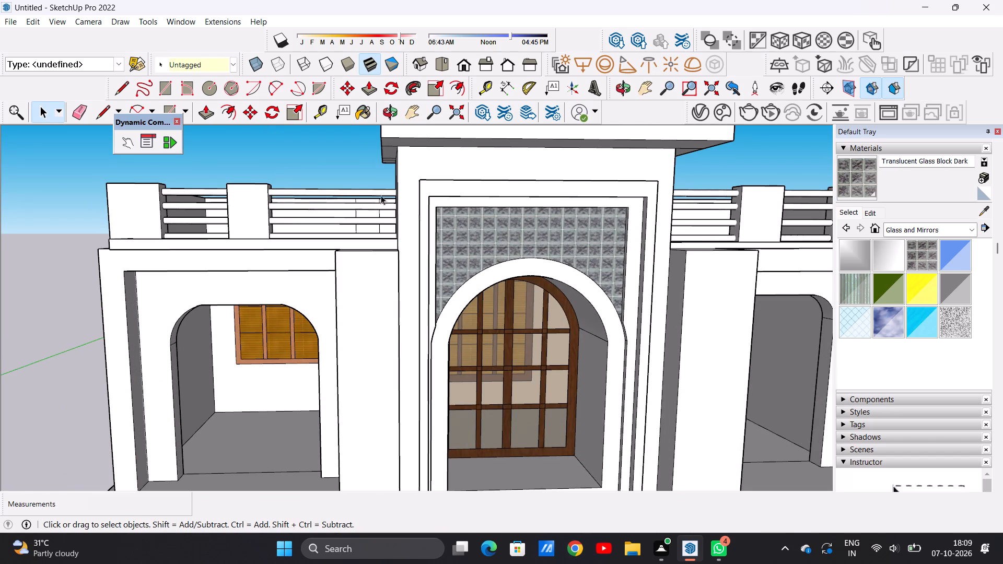
# Paint the four roof railing bars above the left balcony with Formica Laminate Dark from the Synthetic Surfaces collection.
pyautogui.click(972, 228)
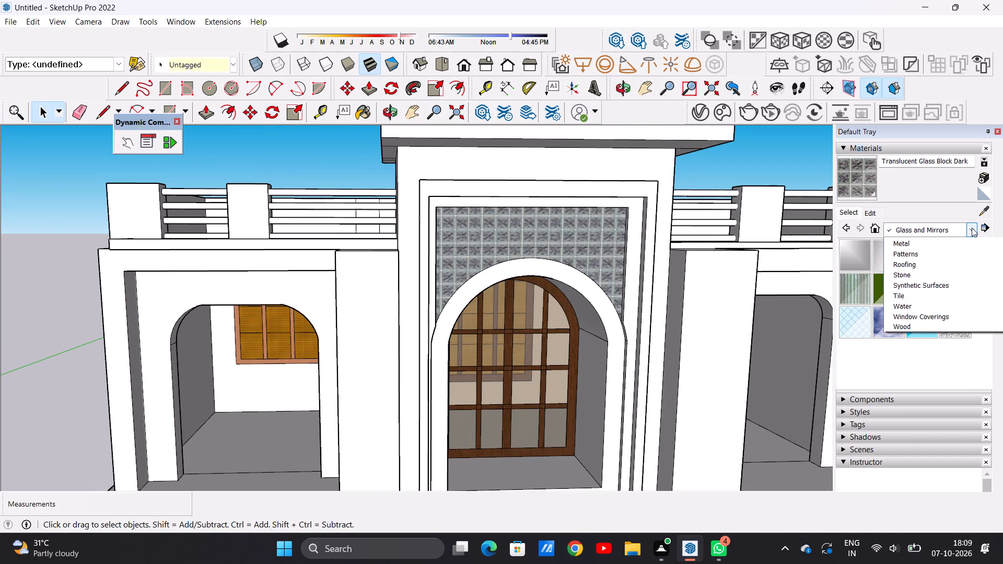
pyautogui.click(930, 359)
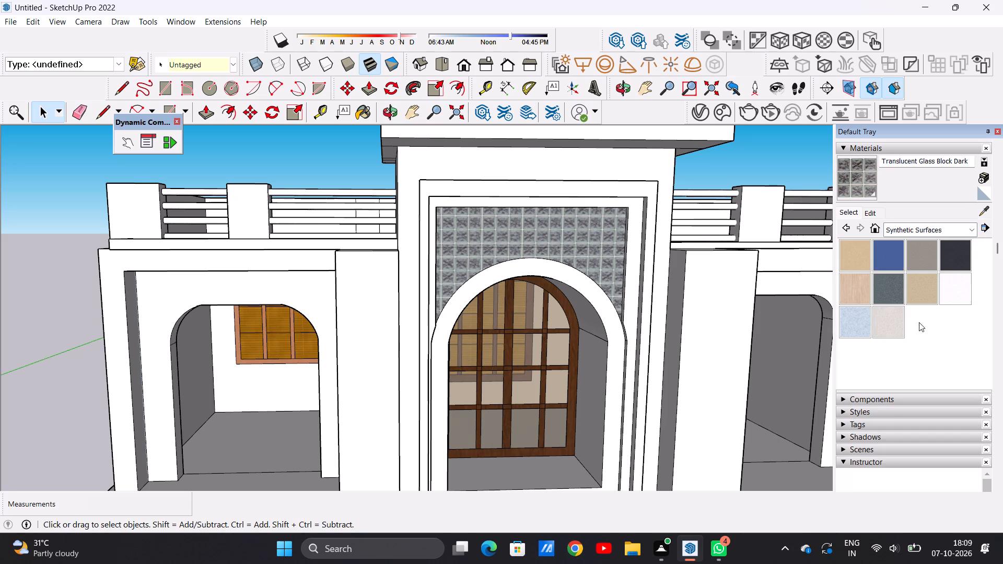
pyautogui.click(959, 264)
pyautogui.scroll(-10, 793, 284)
pyautogui.scroll(-1, 583, 258)
pyautogui.scroll(2, 582, 258)
pyautogui.scroll(-1, 580, 254)
pyautogui.scroll(4, 577, 250)
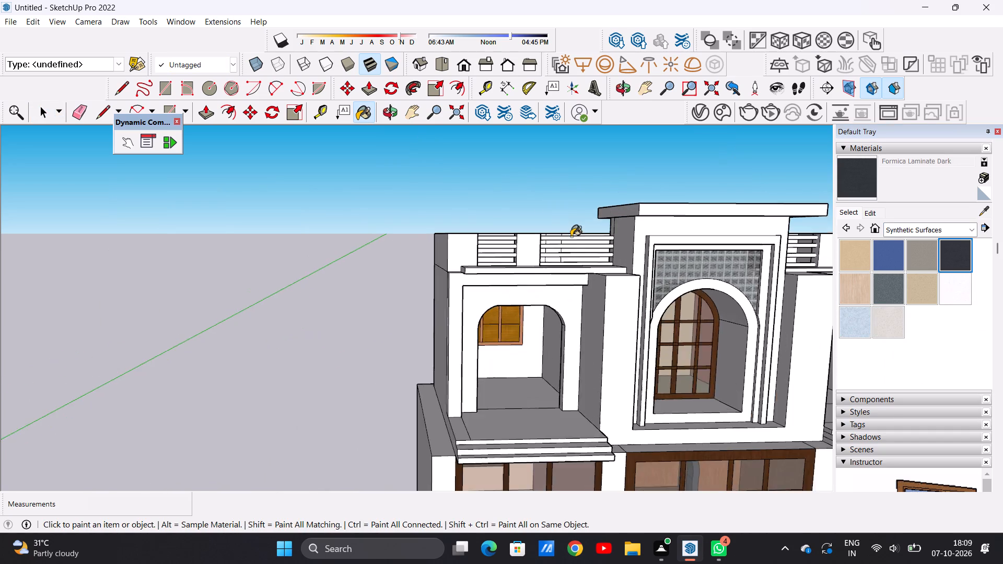
pyautogui.scroll(14, 571, 237)
pyautogui.click(558, 245)
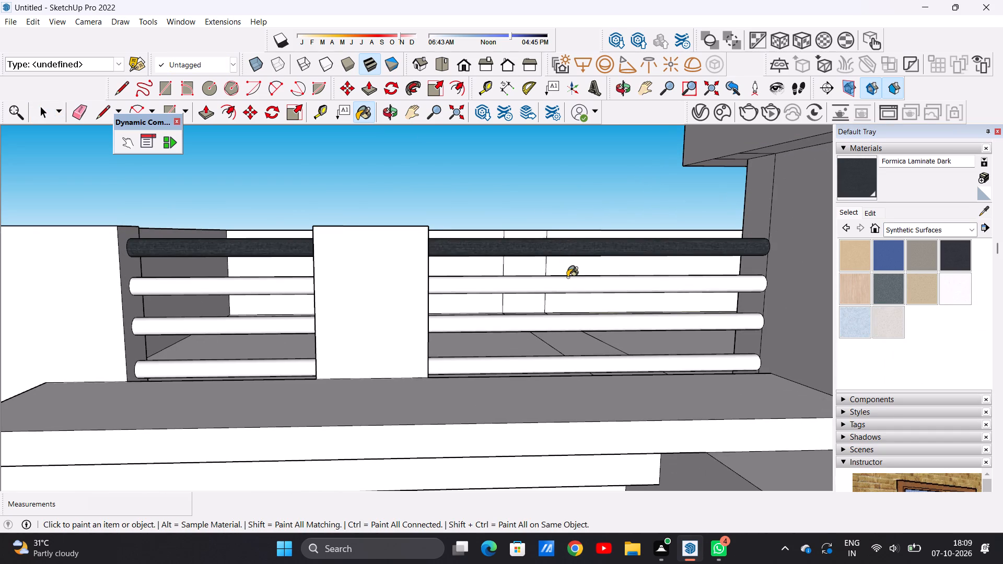
pyautogui.click(567, 280)
pyautogui.click(579, 316)
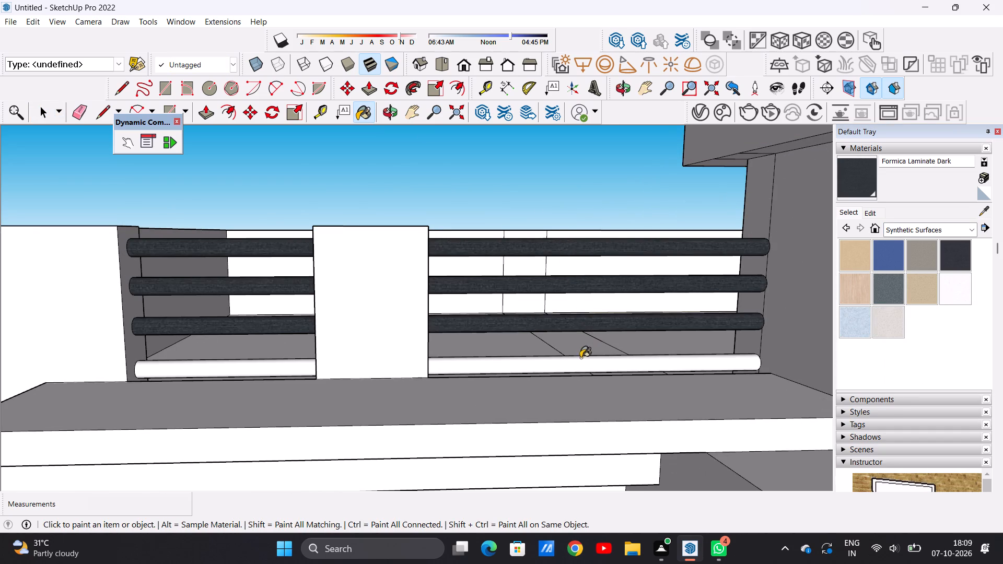
pyautogui.click(579, 360)
# Paint the four roof railing bars above the right balcony with Formica Laminate Dark.
pyautogui.scroll(-13, 497, 290)
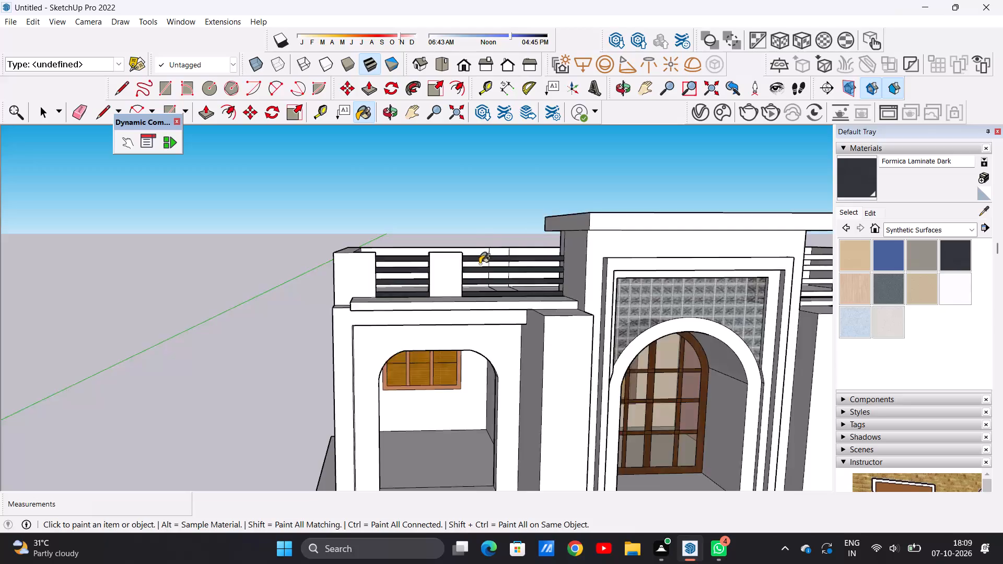
pyautogui.scroll(-5, 480, 264)
pyautogui.scroll(2, 749, 295)
pyautogui.scroll(-1, 748, 287)
pyautogui.scroll(20, 743, 281)
pyautogui.scroll(1, 743, 281)
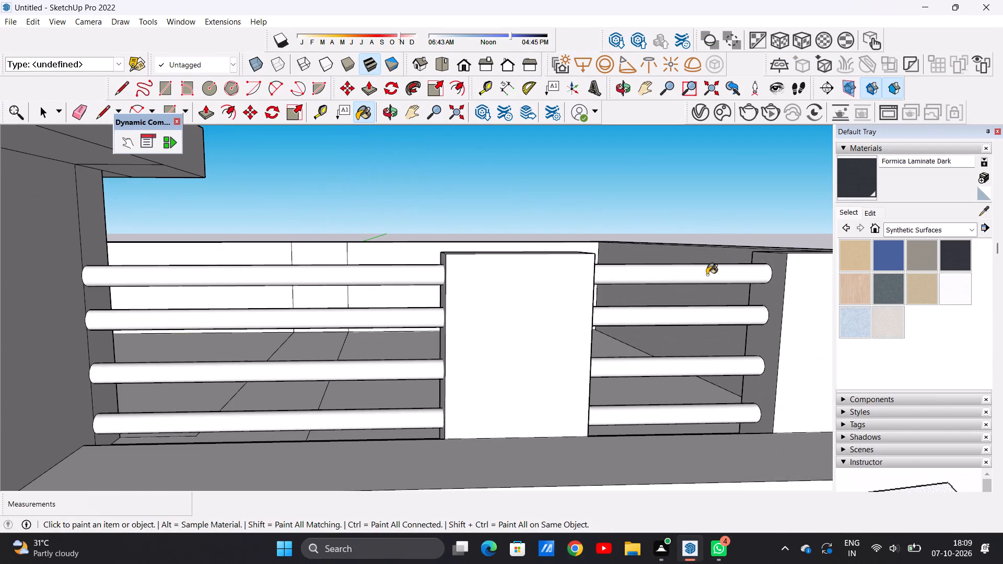
pyautogui.click(706, 274)
pyautogui.click(712, 318)
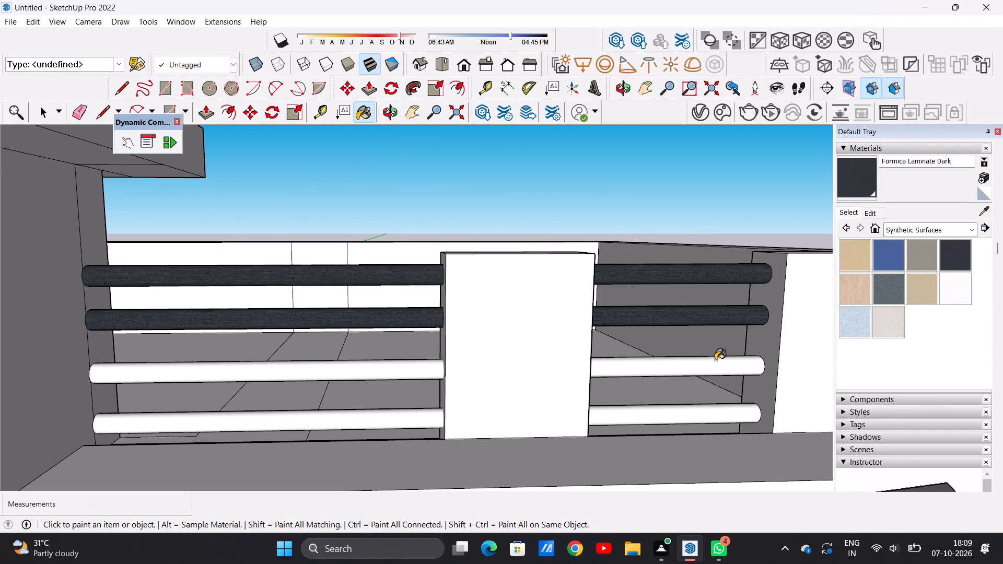
pyautogui.click(714, 366)
pyautogui.click(725, 414)
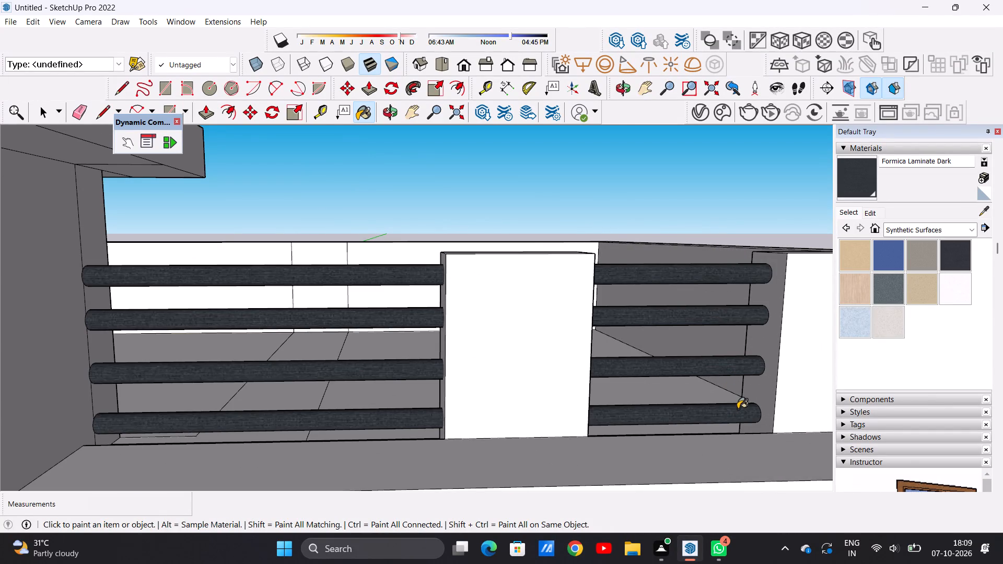
pyautogui.press('space')
# Examine the painted roof railings against the whole house from the front and both sides.
pyautogui.scroll(-20, 738, 405)
pyautogui.scroll(-5, 738, 405)
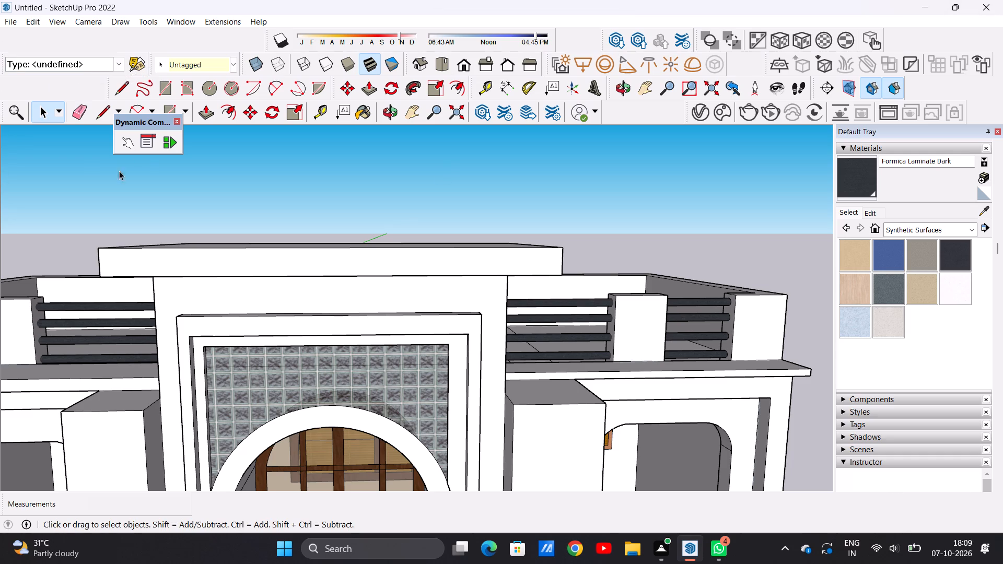
pyautogui.scroll(-14, 468, 257)
pyautogui.moveTo(529, 266); pyautogui.dragTo(320, 233, button='middle')
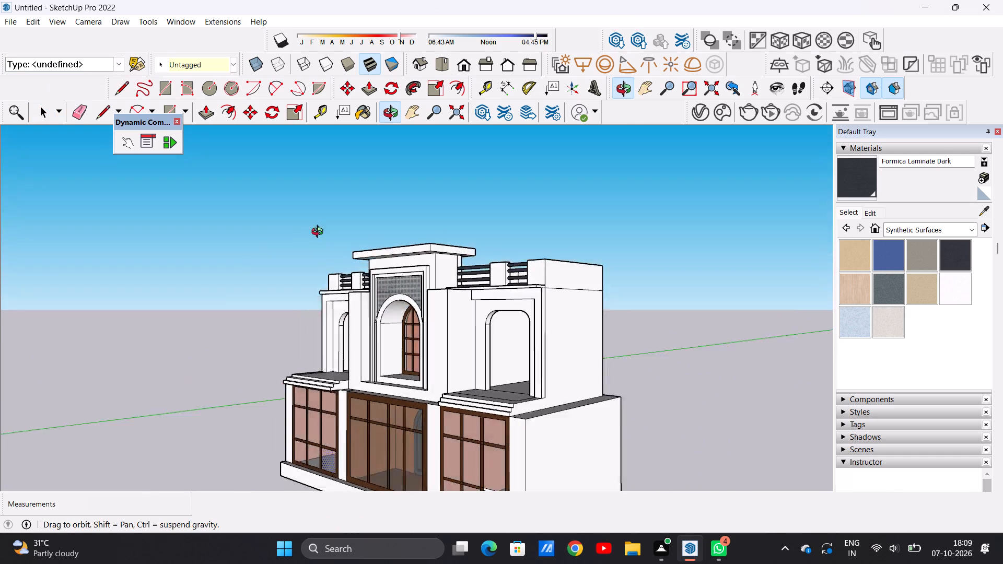
pyautogui.moveTo(320, 233); pyautogui.dragTo(614, 267, button='middle')
pyautogui.moveTo(414, 266); pyautogui.dragTo(445, 243, button='middle')
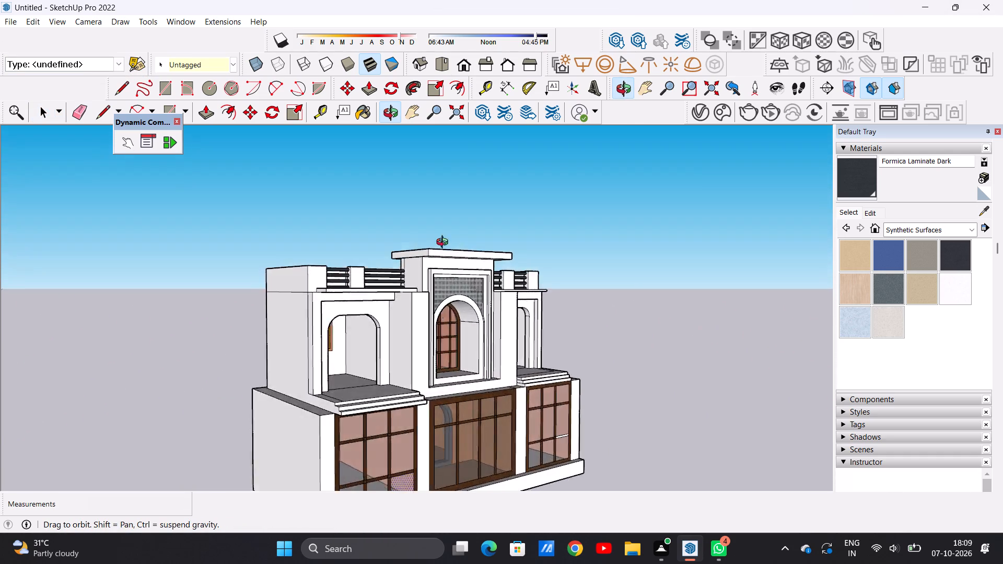
pyautogui.moveTo(445, 243); pyautogui.dragTo(310, 251, button='middle')
pyautogui.moveTo(381, 244); pyautogui.dragTo(372, 275, button='middle')
# Erase the two pairs of stray vertical edges on the inner face of the rear roof parapet.
pyautogui.moveTo(441, 234); pyautogui.dragTo(667, 328, button='middle')
pyautogui.scroll(6, 345, 252)
pyautogui.scroll(-1, 357, 278)
pyautogui.scroll(9, 357, 278)
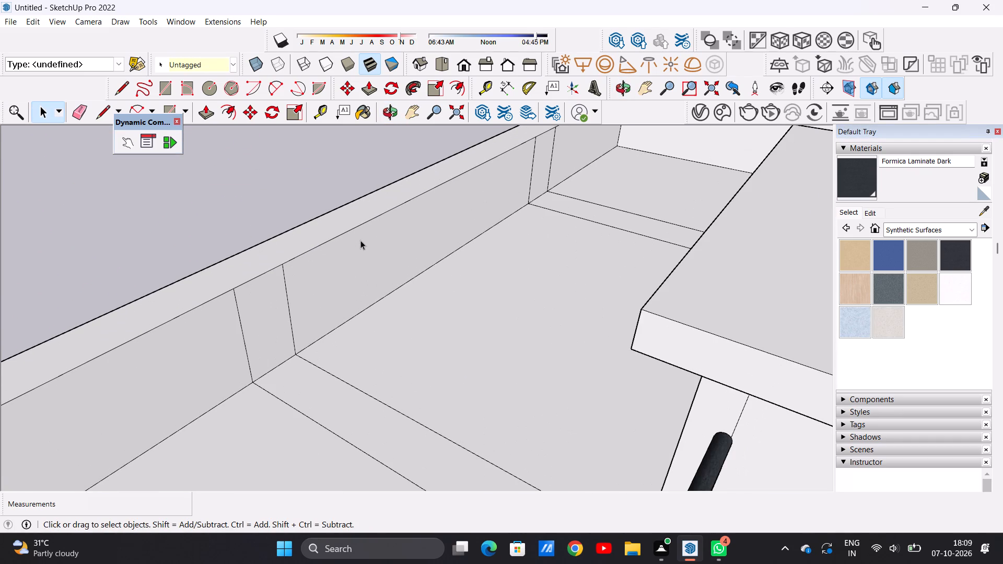
pyautogui.press('e')
pyautogui.scroll(3, 289, 305)
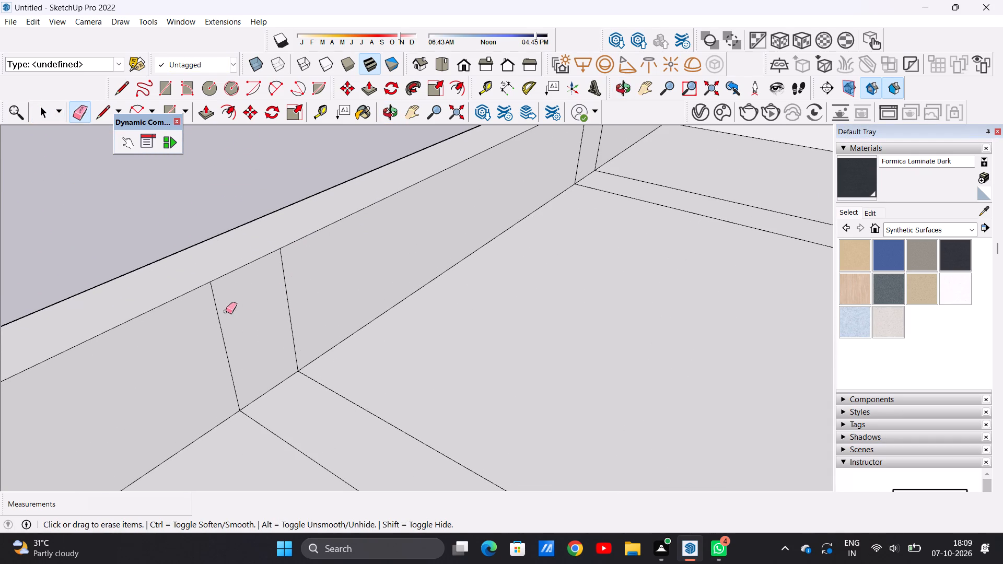
pyautogui.moveTo(219, 315); pyautogui.dragTo(297, 295)
pyautogui.scroll(-7, 307, 281)
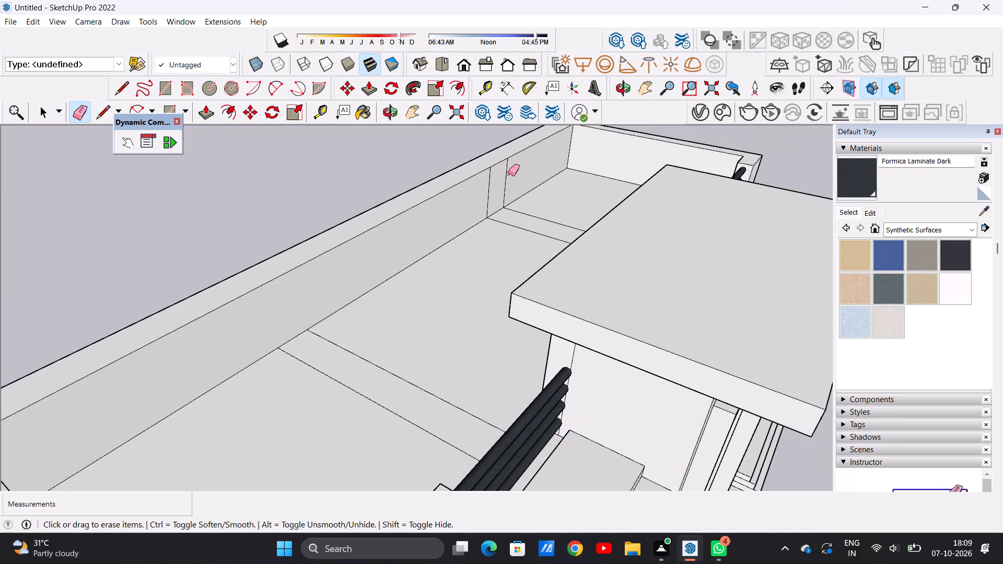
pyautogui.scroll(5, 508, 173)
pyautogui.moveTo(516, 171); pyautogui.dragTo(461, 205)
# Examine the roof and the whole front facade from above, the front and an angle.
pyautogui.scroll(-10, 509, 218)
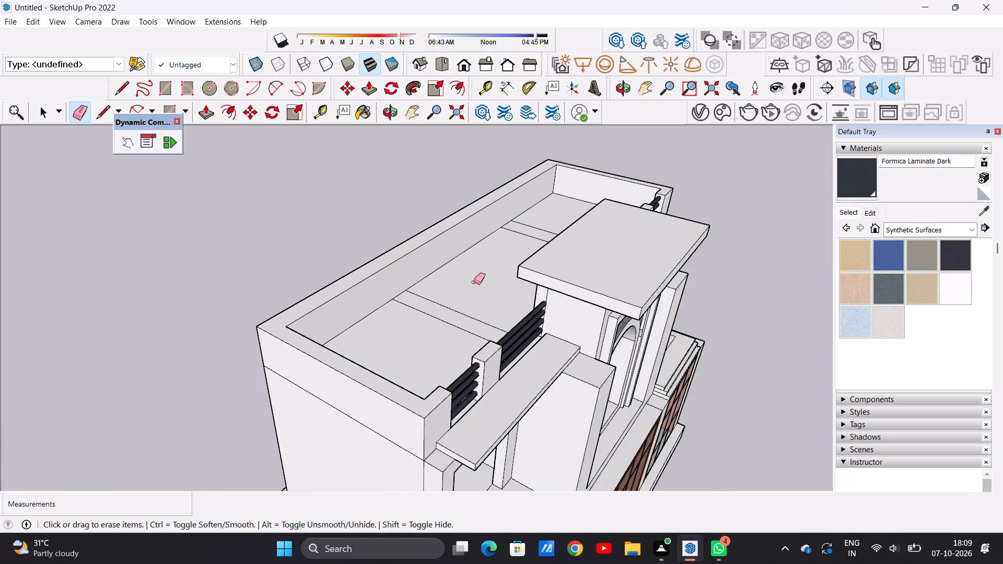
pyautogui.scroll(5, 469, 303)
pyautogui.scroll(-9, 468, 279)
pyautogui.moveTo(550, 284); pyautogui.dragTo(309, 135, button='middle')
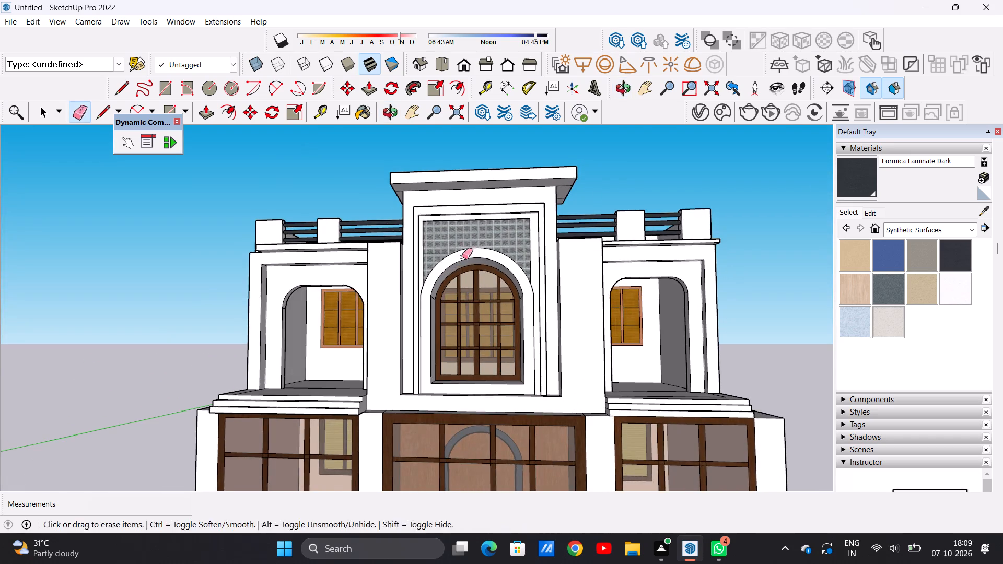
pyautogui.moveTo(462, 257); pyautogui.dragTo(438, 249, button='middle')
pyautogui.scroll(-9, 482, 276)
pyautogui.moveTo(511, 293); pyautogui.dragTo(549, 347, button='middle')
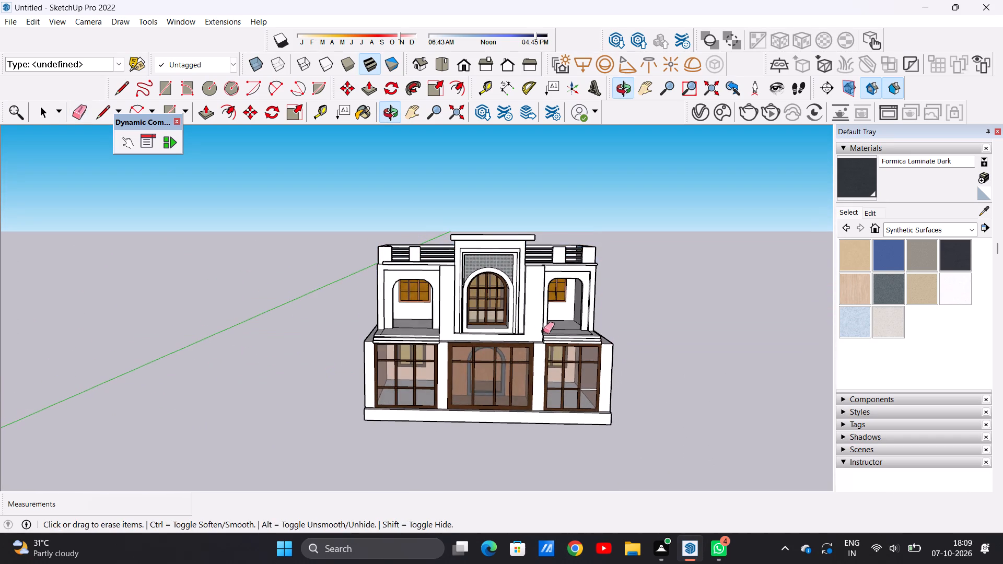
pyautogui.moveTo(539, 339); pyautogui.dragTo(538, 302, button='middle')
pyautogui.scroll(4, 531, 295)
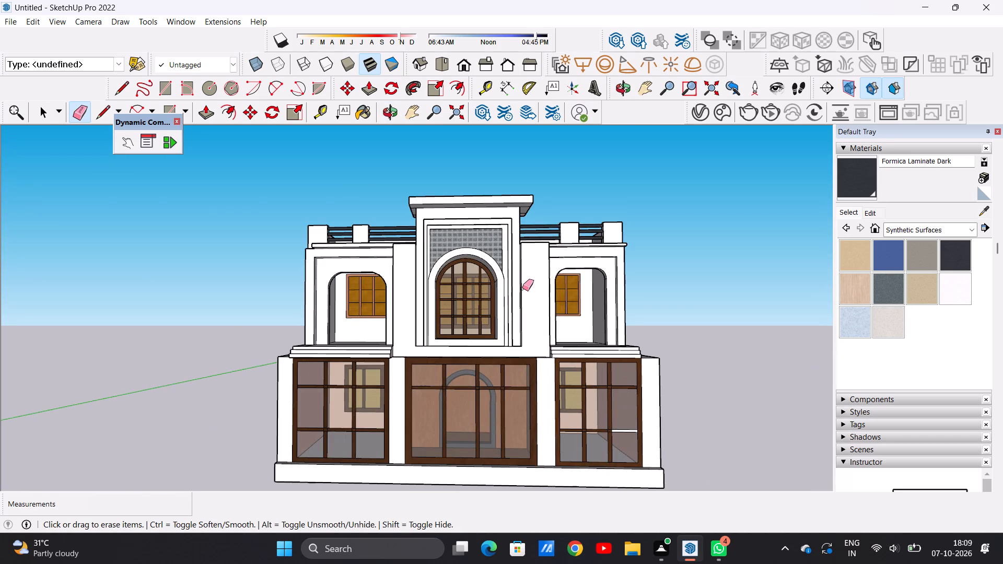
pyautogui.press('space')
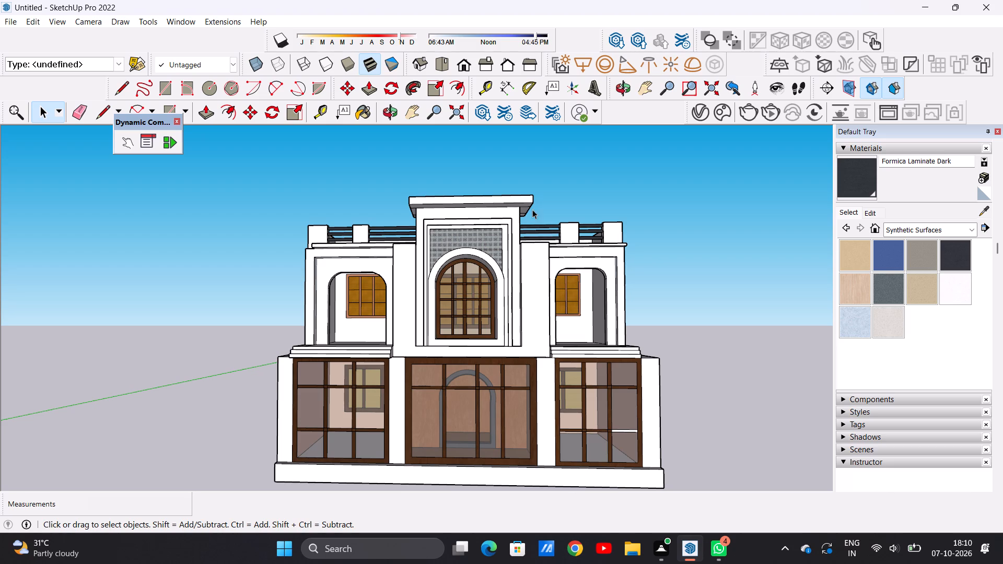
pyautogui.scroll(-3, 484, 294)
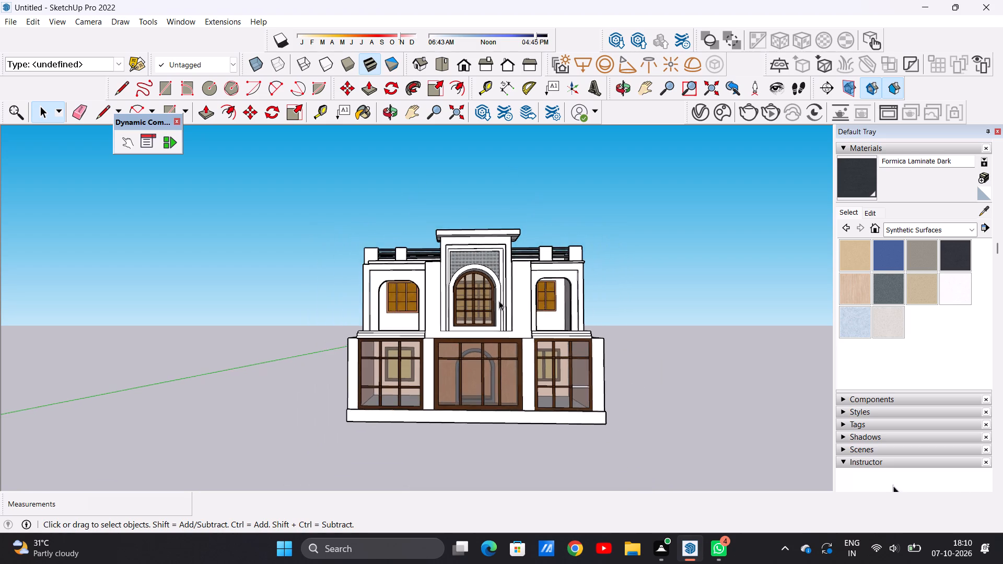
pyautogui.scroll(-4, 499, 301)
pyautogui.scroll(9, 523, 297)
pyautogui.moveTo(533, 292); pyautogui.dragTo(631, 294, button='middle')
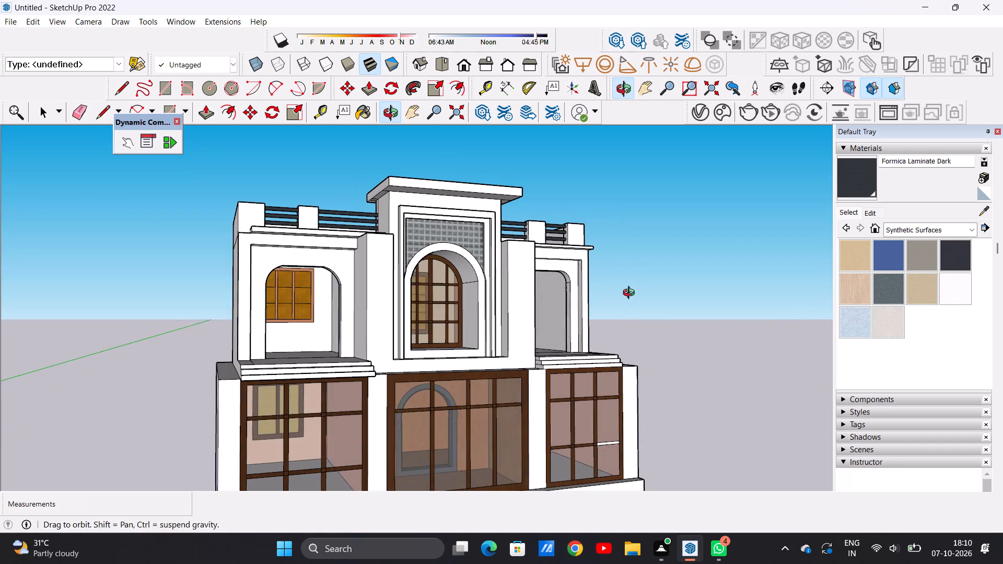
pyautogui.moveTo(631, 294); pyautogui.dragTo(634, 294, button='middle')
pyautogui.scroll(-2, 472, 253)
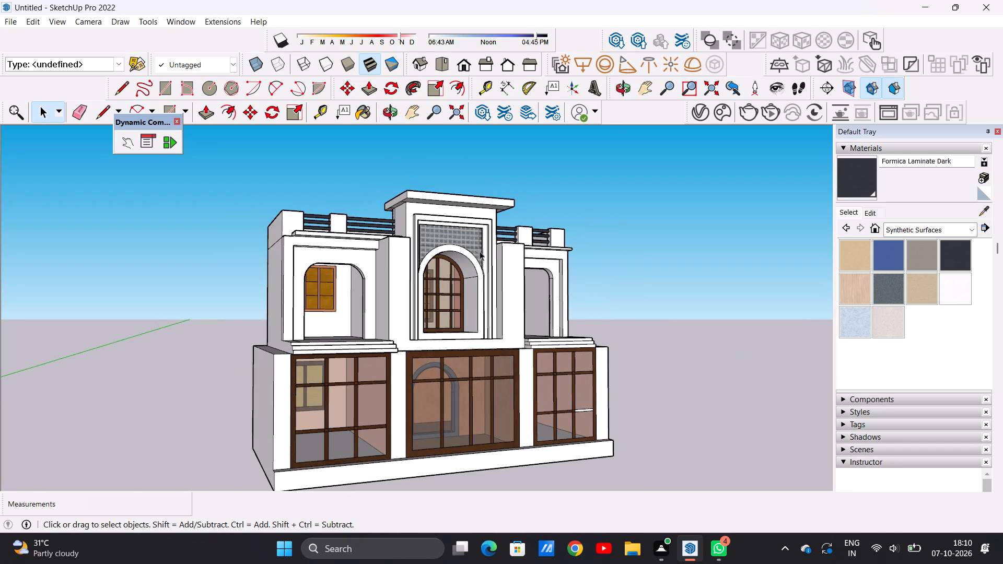
# Examine the roof railings, the glass-block panel and the upper balconies up close and from both sides.
pyautogui.moveTo(537, 257); pyautogui.dragTo(336, 268, button='middle')
pyautogui.scroll(4, 500, 217)
pyautogui.moveTo(503, 221); pyautogui.dragTo(607, 289, button='middle')
pyautogui.scroll(10, 557, 244)
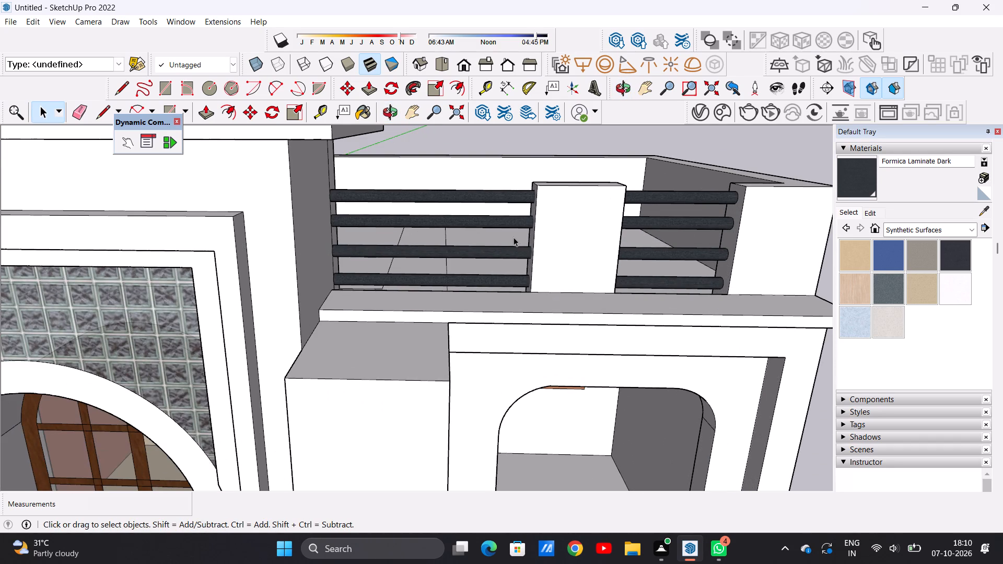
pyautogui.scroll(-6, 520, 233)
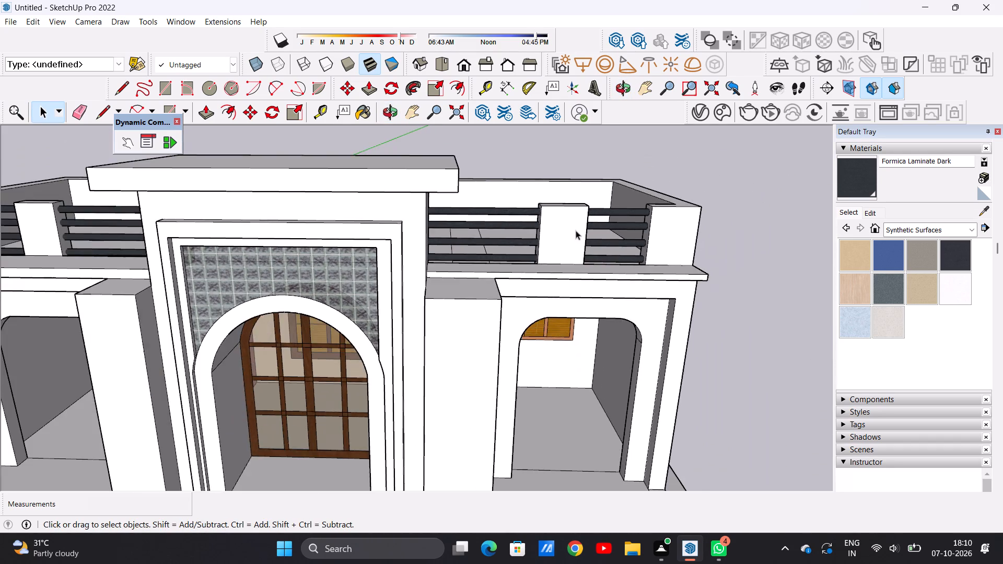
pyautogui.moveTo(517, 257); pyautogui.dragTo(530, 232, button='middle')
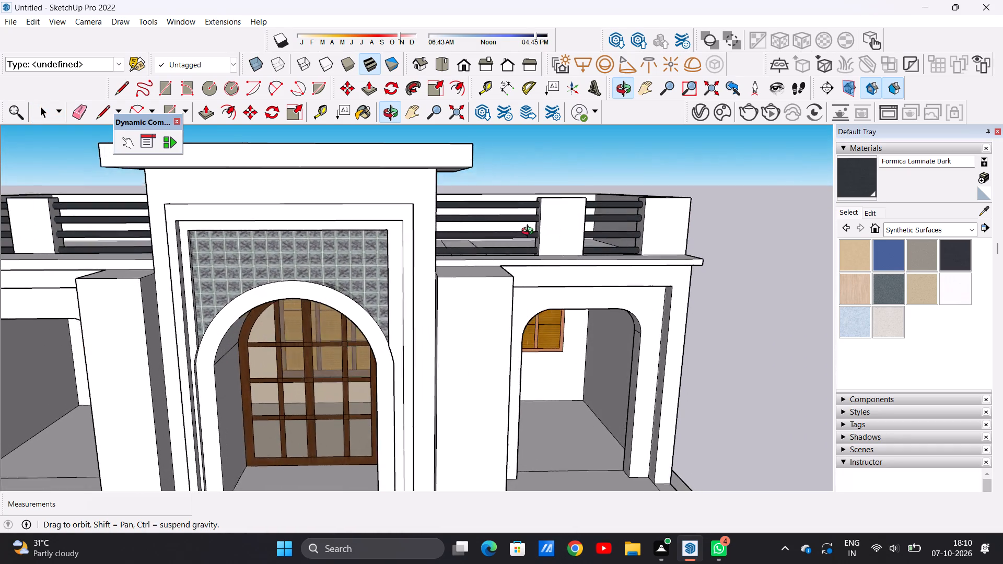
pyautogui.moveTo(530, 232); pyautogui.dragTo(521, 231, button='middle')
pyautogui.scroll(-10, 544, 224)
pyautogui.scroll(11, 440, 239)
pyautogui.scroll(-4, 405, 221)
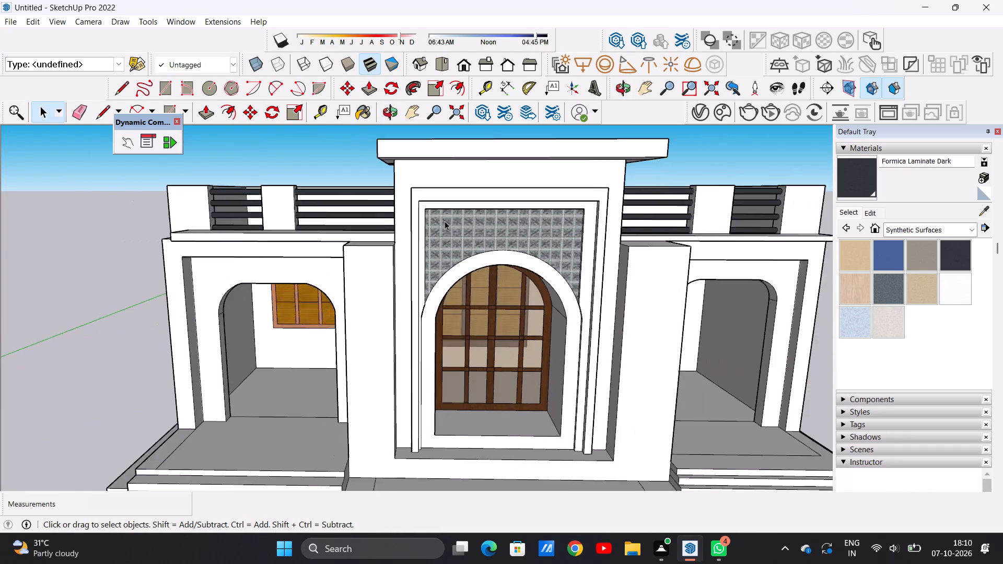
pyautogui.scroll(-1, 445, 221)
pyautogui.moveTo(312, 236); pyautogui.dragTo(323, 204, button='middle')
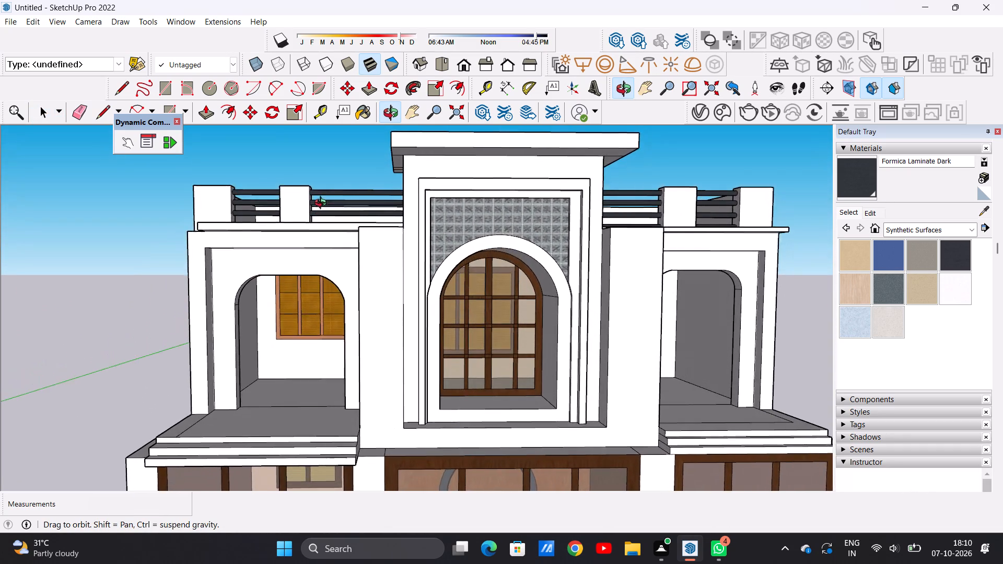
pyautogui.moveTo(323, 204); pyautogui.dragTo(323, 204, button='middle')
pyautogui.scroll(6, 333, 196)
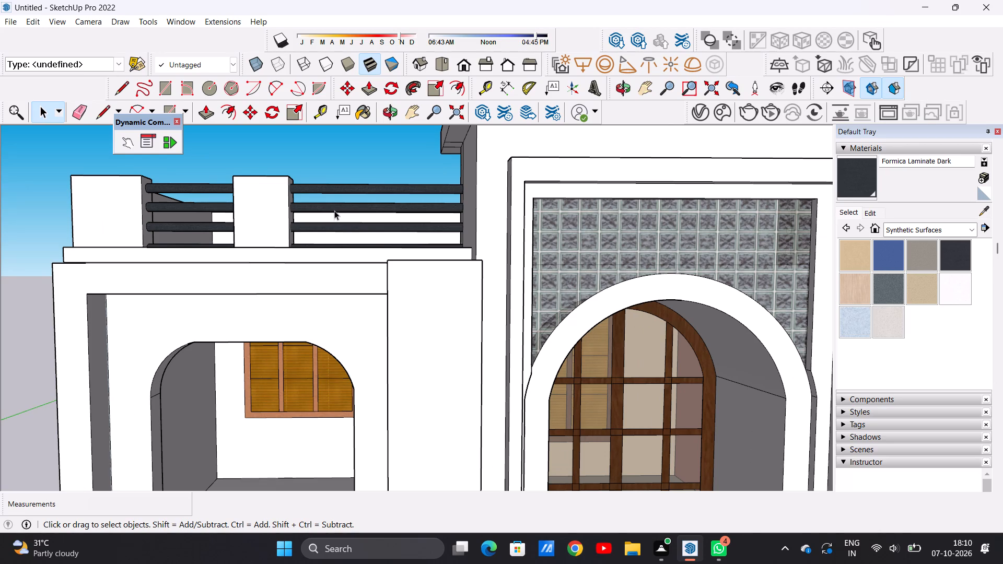
pyautogui.scroll(-11, 380, 174)
pyautogui.moveTo(565, 171); pyautogui.dragTo(430, 195, button='middle')
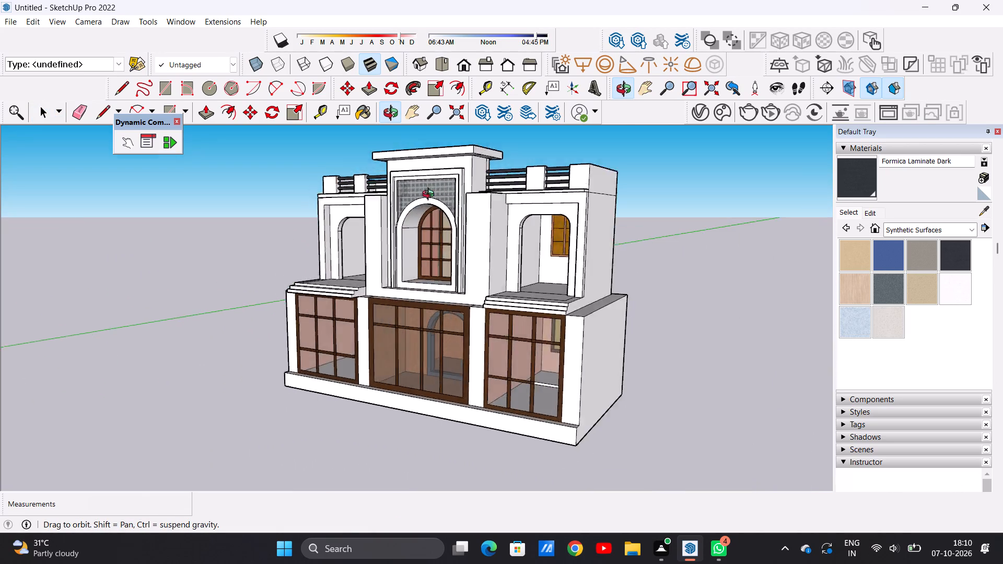
pyautogui.moveTo(430, 195); pyautogui.dragTo(517, 236, button='middle')
pyautogui.scroll(10, 543, 182)
pyautogui.moveTo(504, 193); pyautogui.dragTo(577, 191, button='middle')
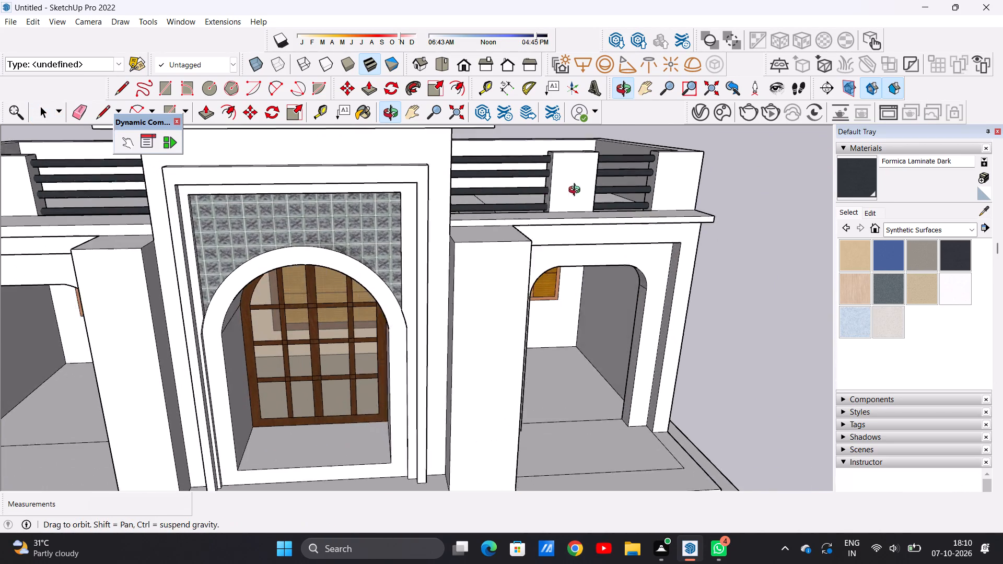
pyautogui.moveTo(577, 191); pyautogui.dragTo(585, 191, button='middle')
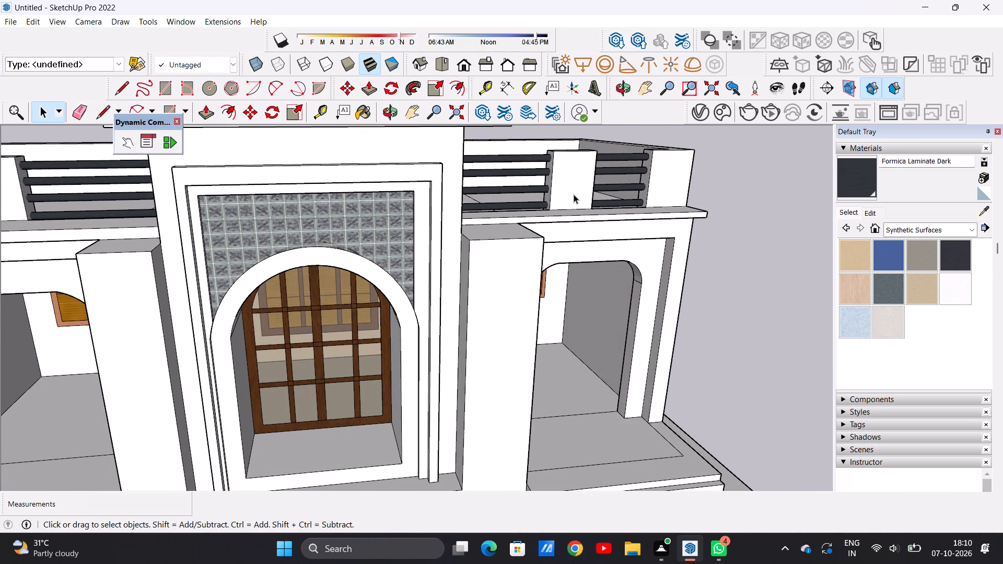
# Examine the front facade from both sides and up close, checking the railings, upper balconies and plain white walls.
pyautogui.scroll(-12, 531, 187)
pyautogui.moveTo(631, 204); pyautogui.dragTo(479, 170, button='middle')
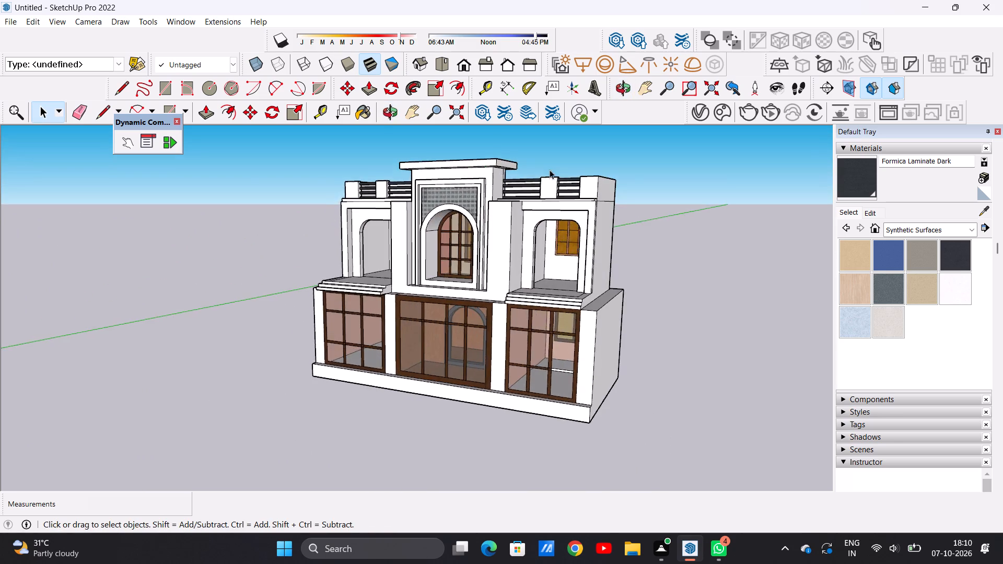
pyautogui.scroll(13, 550, 170)
pyautogui.scroll(-3, 508, 198)
pyautogui.scroll(6, 508, 198)
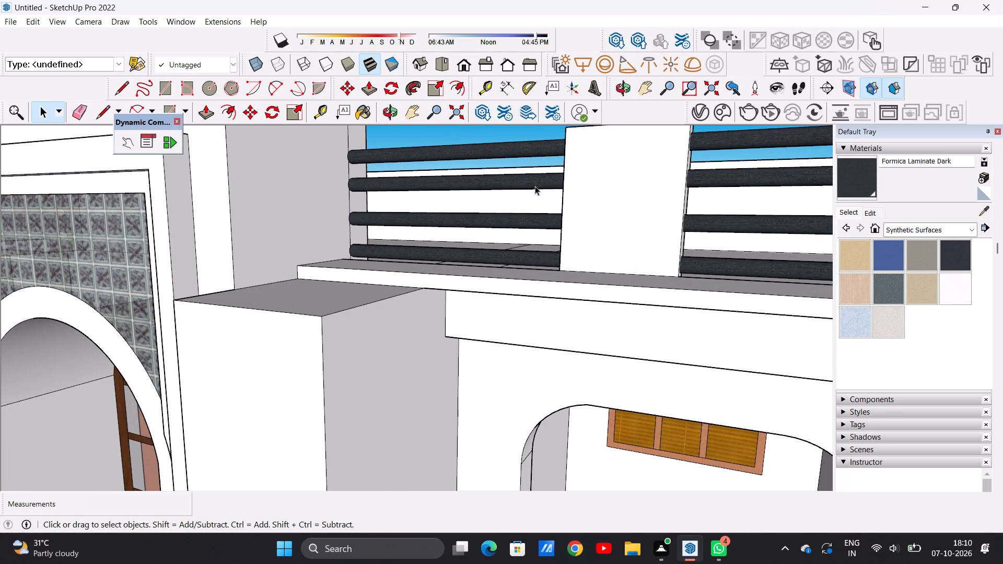
pyautogui.scroll(-6, 614, 173)
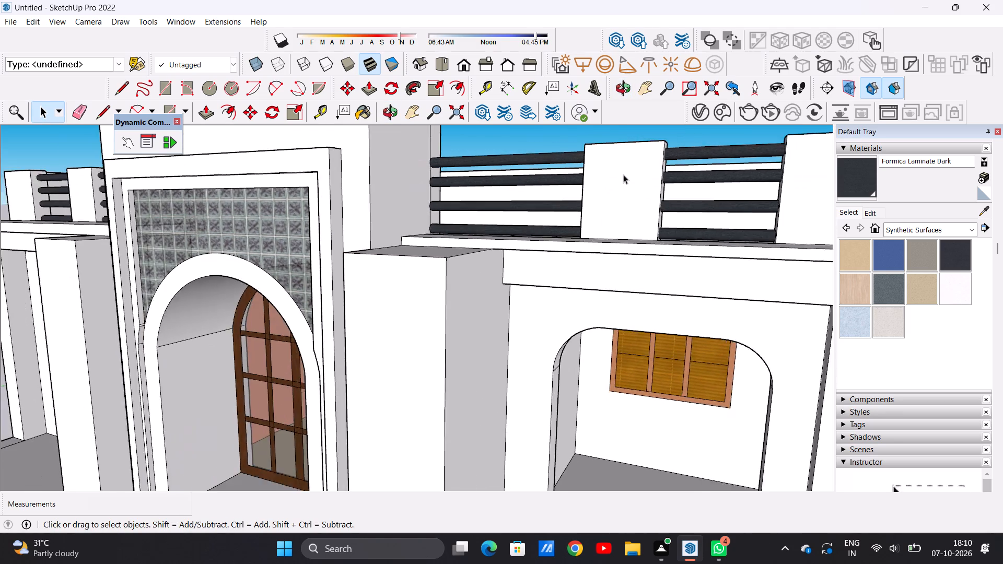
pyautogui.scroll(-2, 623, 174)
pyautogui.scroll(-12, 664, 182)
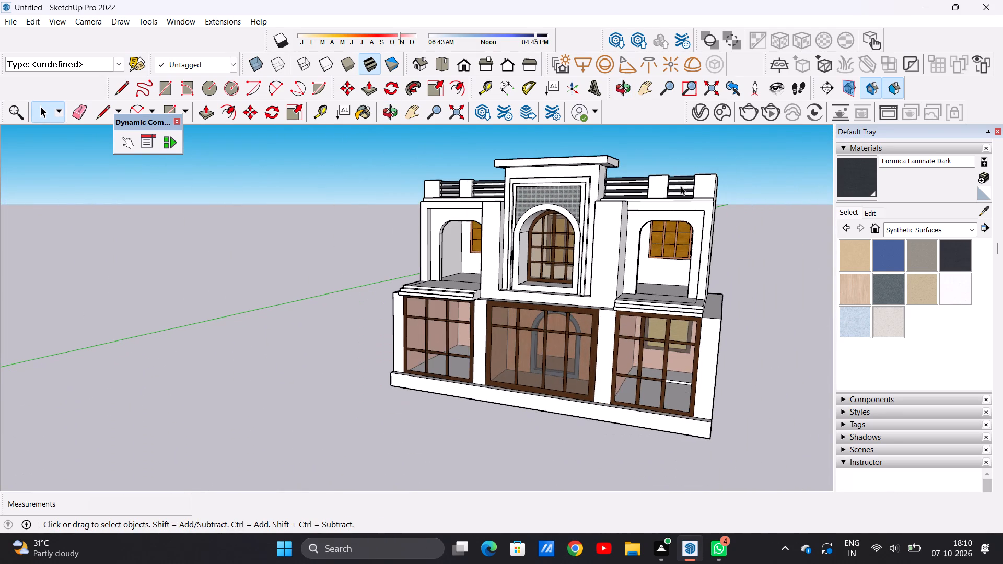
pyautogui.moveTo(555, 201); pyautogui.dragTo(698, 207, button='middle')
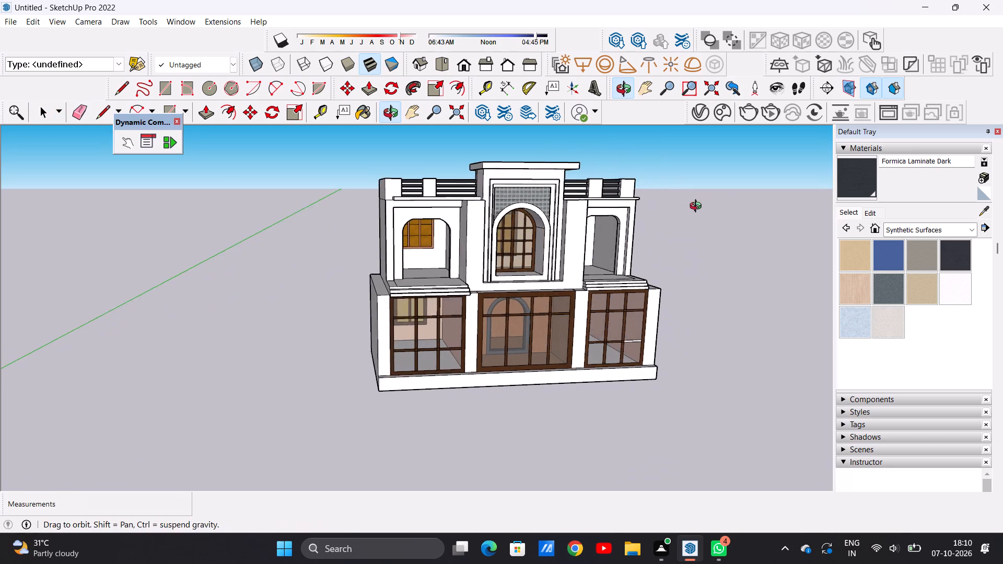
pyautogui.moveTo(698, 207); pyautogui.dragTo(694, 205, button='middle')
pyautogui.scroll(12, 460, 180)
pyautogui.scroll(-10, 440, 201)
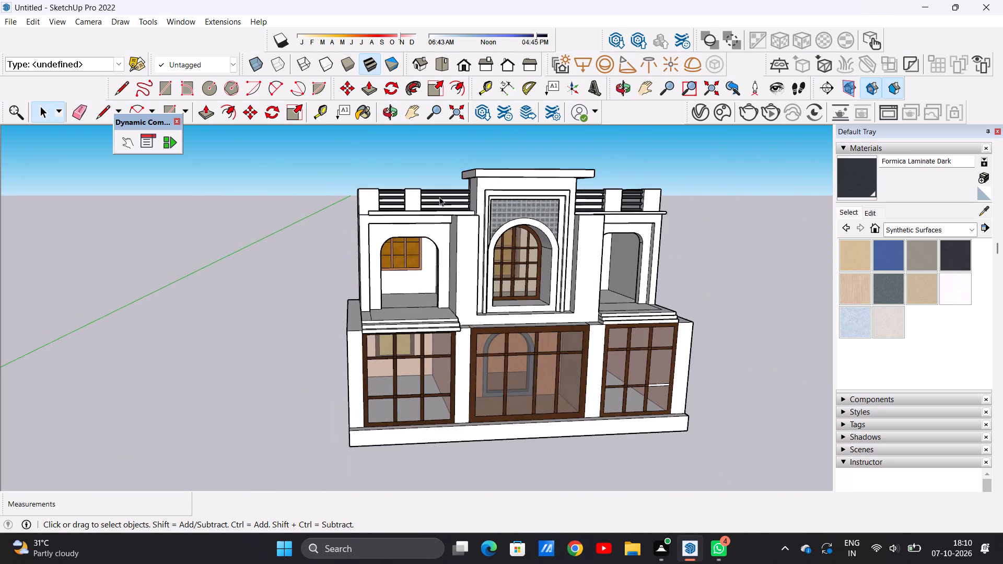
pyautogui.moveTo(579, 195); pyautogui.dragTo(550, 187, button='middle')
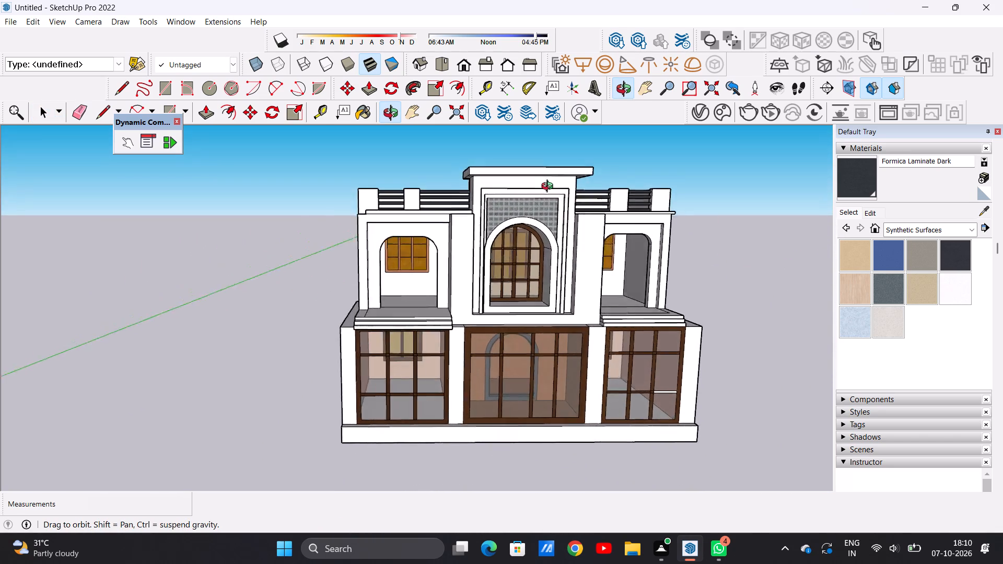
pyautogui.moveTo(550, 187); pyautogui.dragTo(526, 179, button='middle')
pyautogui.scroll(5, 527, 180)
pyautogui.scroll(-7, 525, 188)
pyautogui.scroll(10, 541, 184)
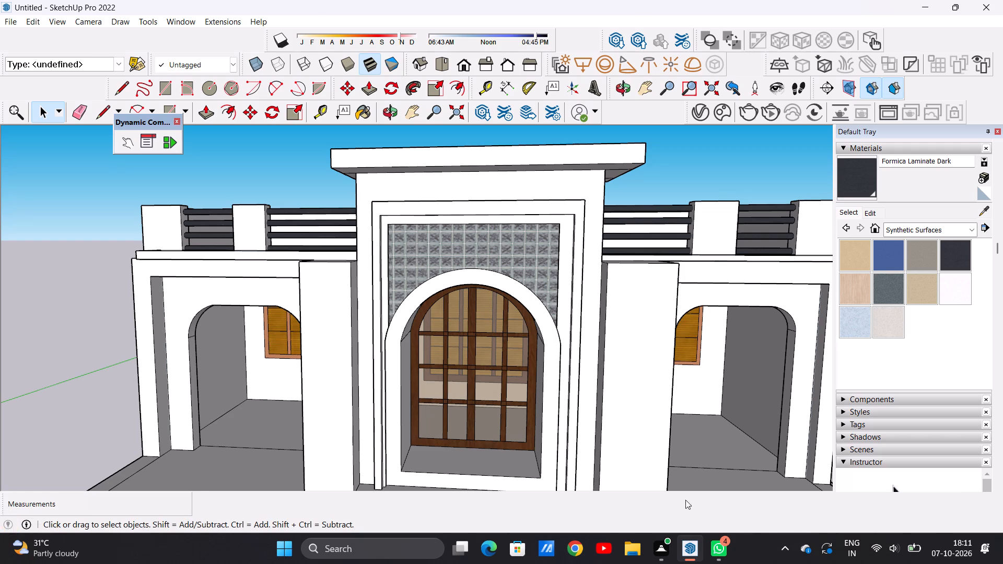
# Paint the projecting front wall and the raised central bay around the arched window with Formica Laminate Light.
pyautogui.scroll(-13, 781, 343)
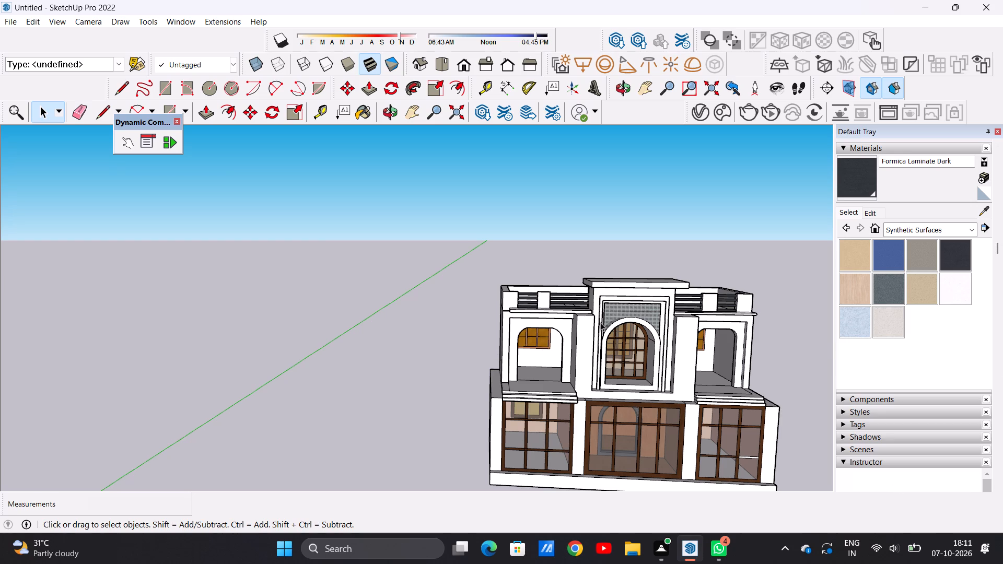
pyautogui.scroll(-9, 598, 339)
pyautogui.scroll(13, 634, 361)
pyautogui.moveTo(643, 362); pyautogui.dragTo(646, 360, button='middle')
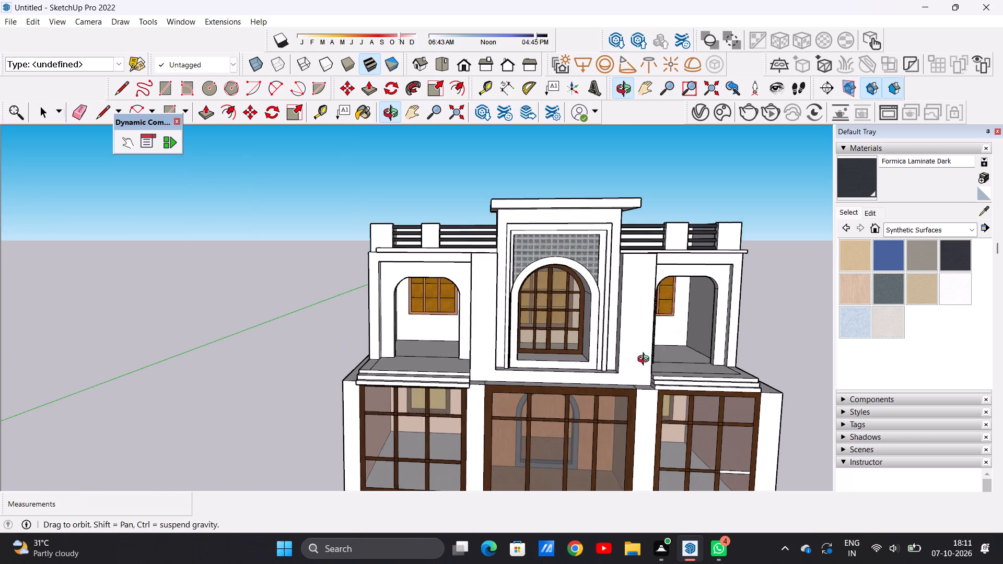
pyautogui.moveTo(646, 360); pyautogui.dragTo(643, 335, button='middle')
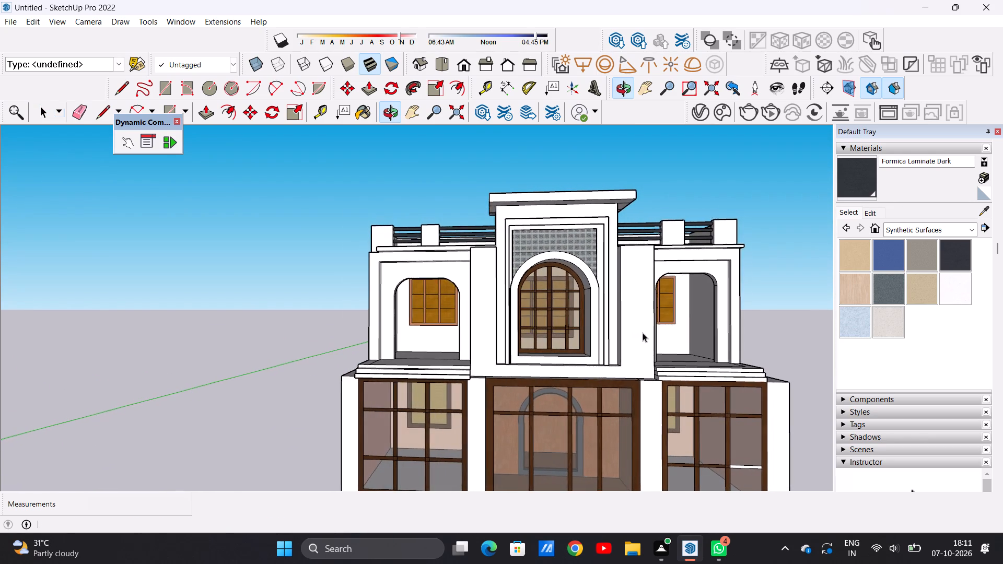
pyautogui.scroll(4, 643, 333)
pyautogui.scroll(-2, 616, 342)
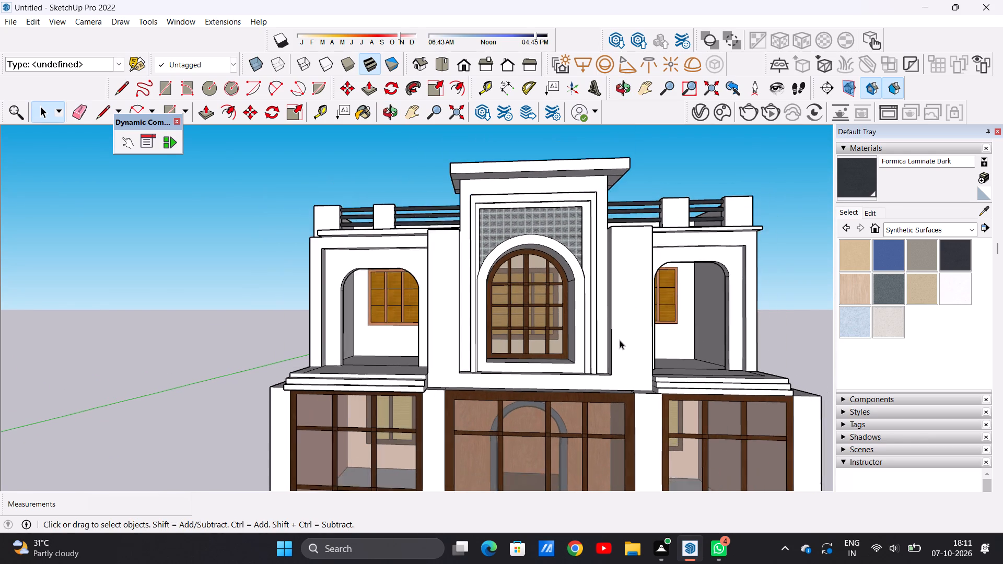
pyautogui.scroll(-1, 620, 340)
pyautogui.click(847, 289)
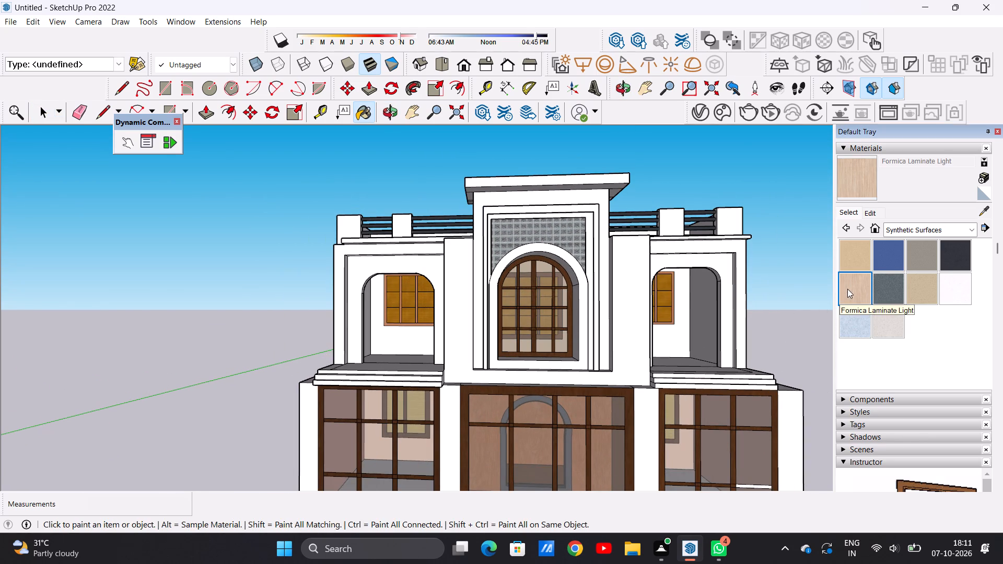
pyautogui.scroll(10, 628, 301)
pyautogui.click(634, 303)
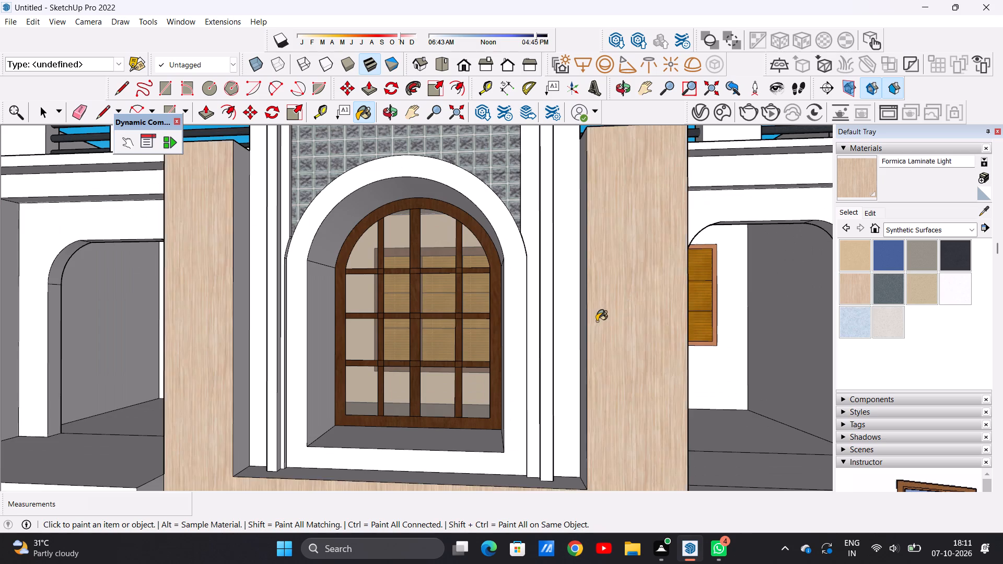
pyautogui.scroll(-10, 595, 327)
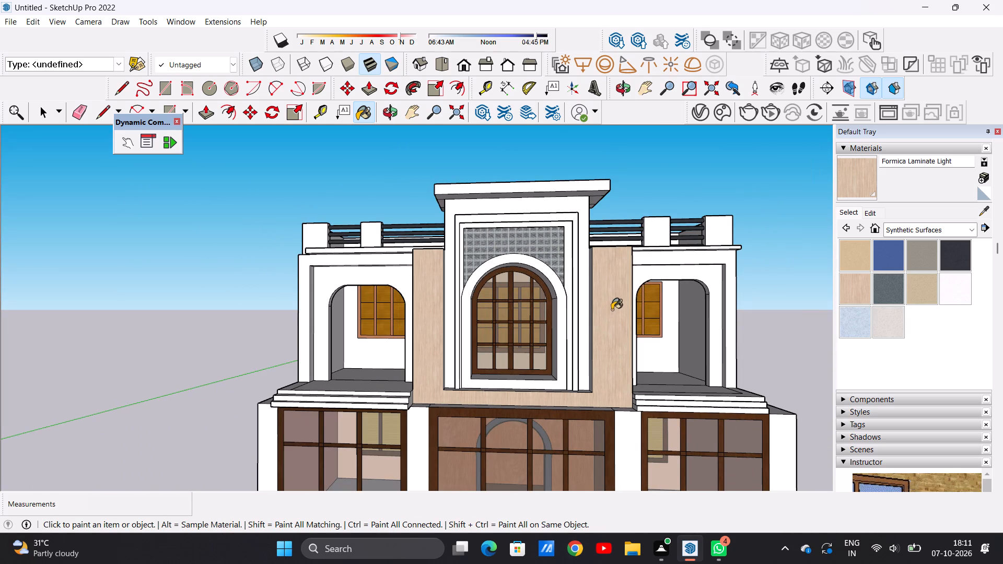
pyautogui.scroll(9, 579, 217)
pyautogui.scroll(-1, 584, 204)
pyautogui.click(586, 198)
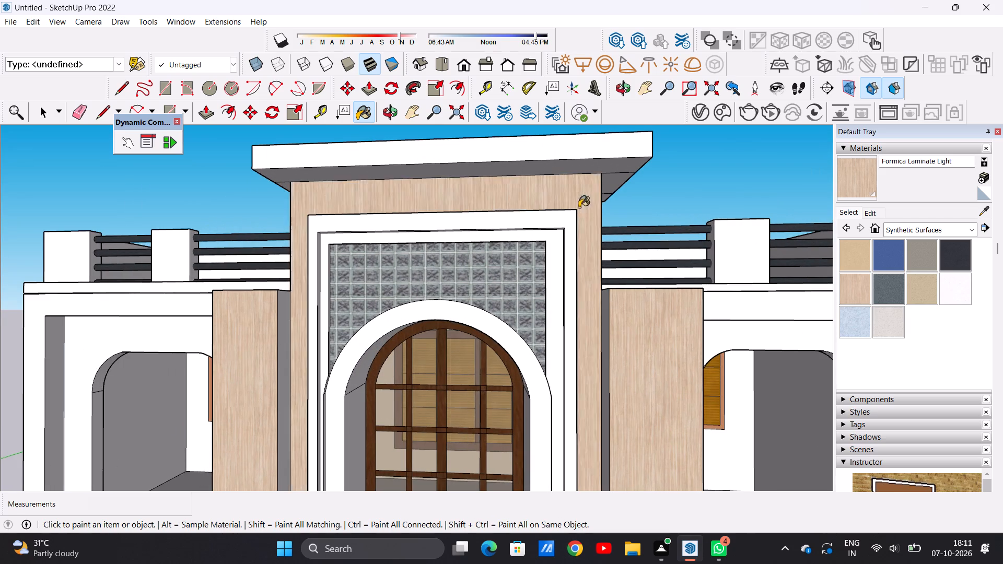
# Paint the front walls around both upper balcony arches with Formica Laminate Light.
pyautogui.scroll(-13, 576, 225)
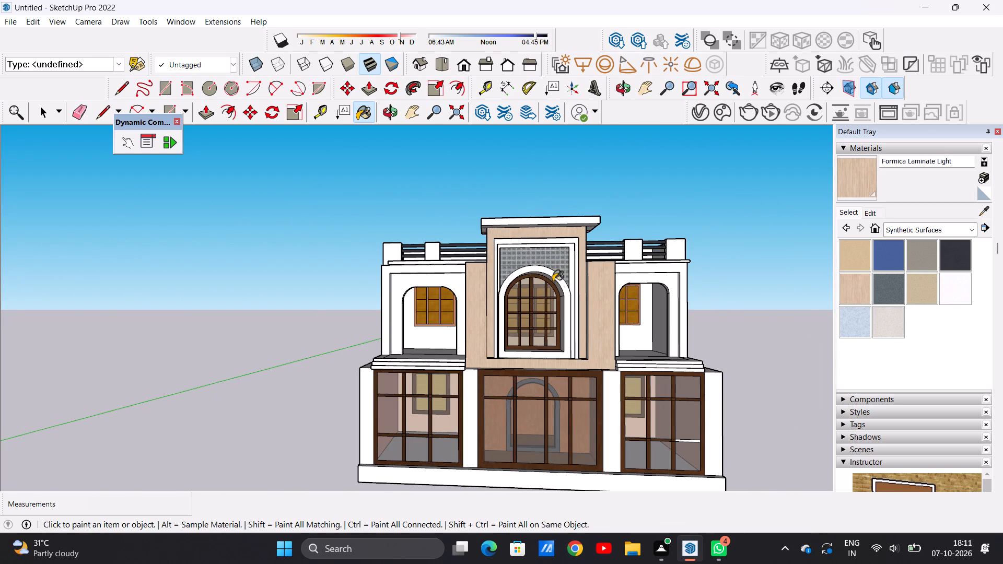
pyautogui.scroll(-3, 555, 292)
pyautogui.scroll(16, 482, 266)
pyautogui.click(468, 312)
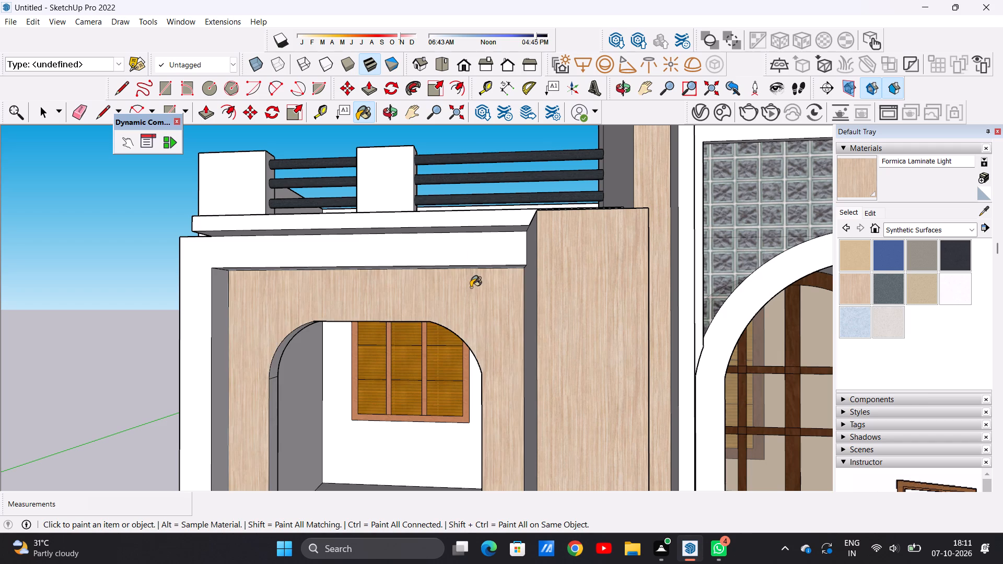
pyautogui.scroll(-8, 479, 287)
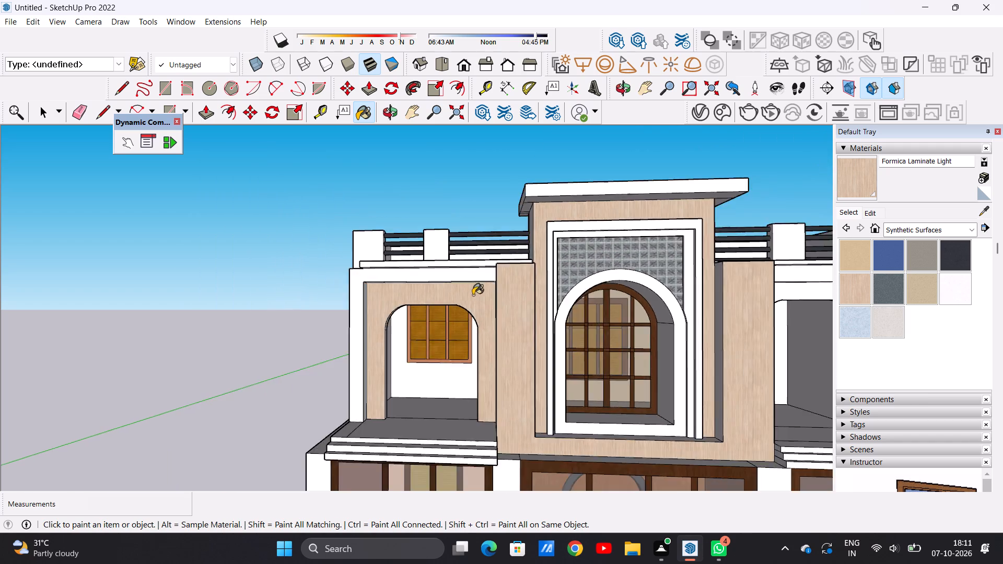
pyautogui.scroll(-8, 473, 295)
pyautogui.scroll(14, 609, 291)
pyautogui.click(614, 298)
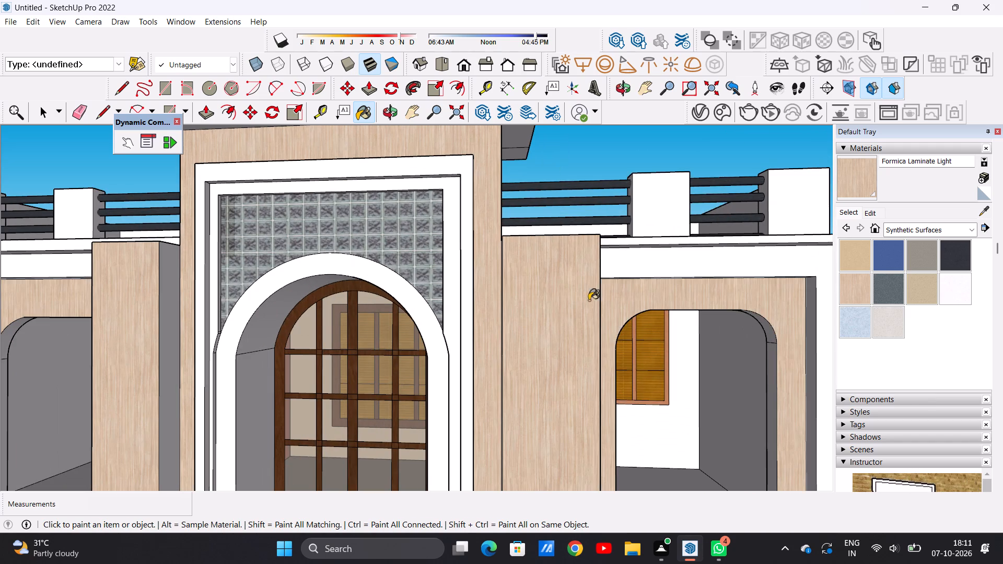
# Paint the outer side and top face of the pier beside the right balcony with Formica Laminate Light.
pyautogui.scroll(-16, 585, 322)
pyautogui.scroll(2, 597, 332)
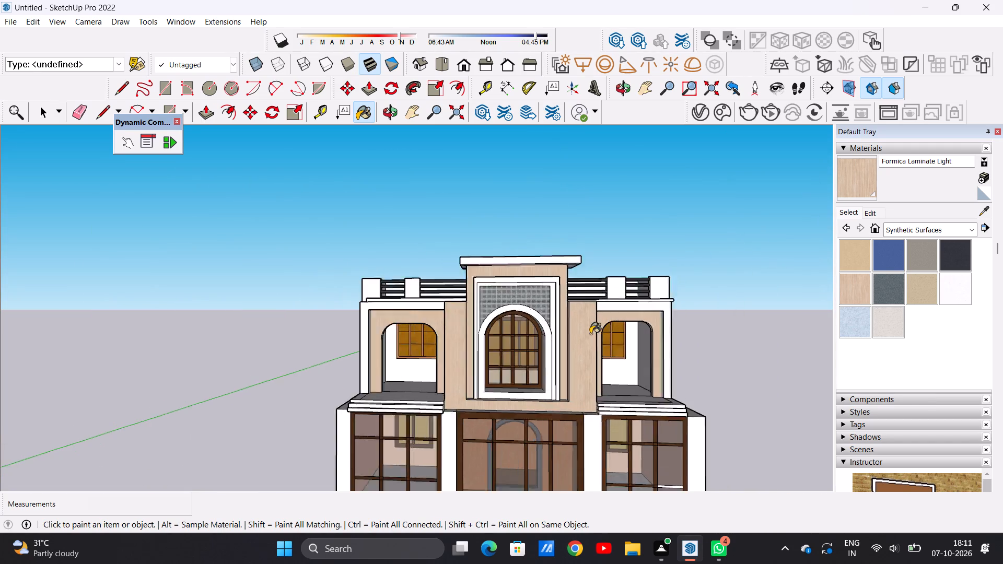
pyautogui.scroll(4, 590, 334)
pyautogui.scroll(5, 529, 335)
pyautogui.moveTo(621, 322); pyautogui.dragTo(552, 339, button='middle')
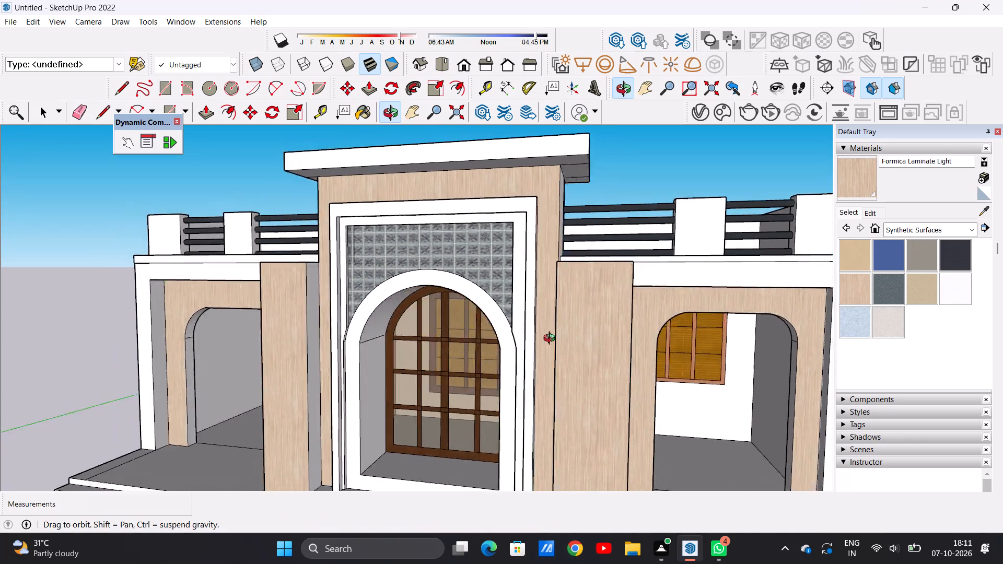
pyautogui.moveTo(552, 339); pyautogui.dragTo(467, 342, button='middle')
pyautogui.scroll(5, 526, 336)
pyautogui.click(525, 336)
pyautogui.scroll(-11, 550, 324)
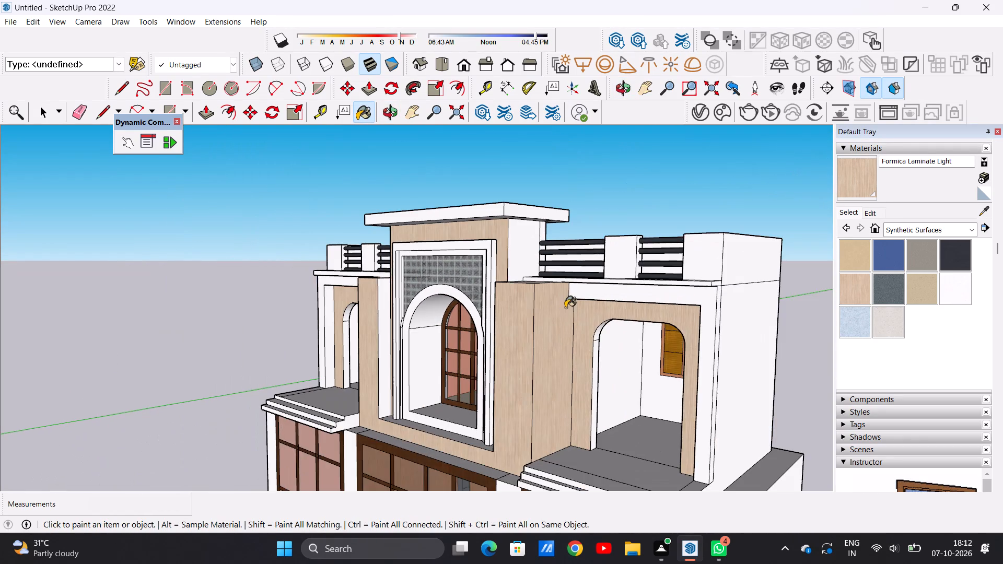
pyautogui.moveTo(523, 338); pyautogui.dragTo(668, 346, button='middle')
pyautogui.moveTo(580, 349); pyautogui.dragTo(567, 369, button='middle')
pyautogui.scroll(5, 565, 312)
pyautogui.middleClick(558, 327)
pyautogui.moveTo(569, 319); pyautogui.dragTo(571, 345, button='middle')
pyautogui.scroll(1, 576, 337)
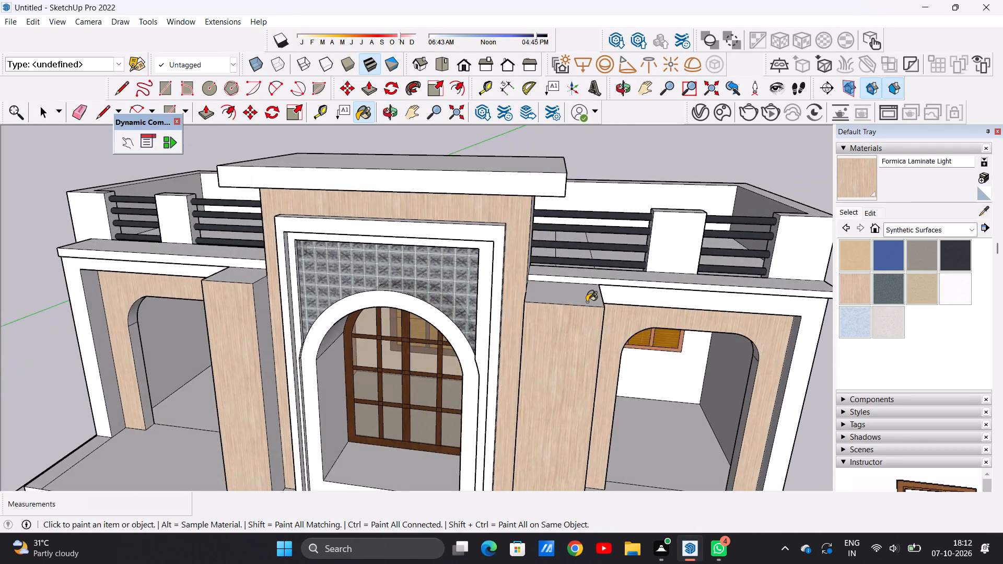
pyautogui.scroll(5, 588, 297)
pyautogui.click(555, 311)
# Paint the top, inner side and outer side of the pier beside the left balcony with Formica Laminate Light.
pyautogui.scroll(-11, 572, 311)
pyautogui.scroll(9, 339, 260)
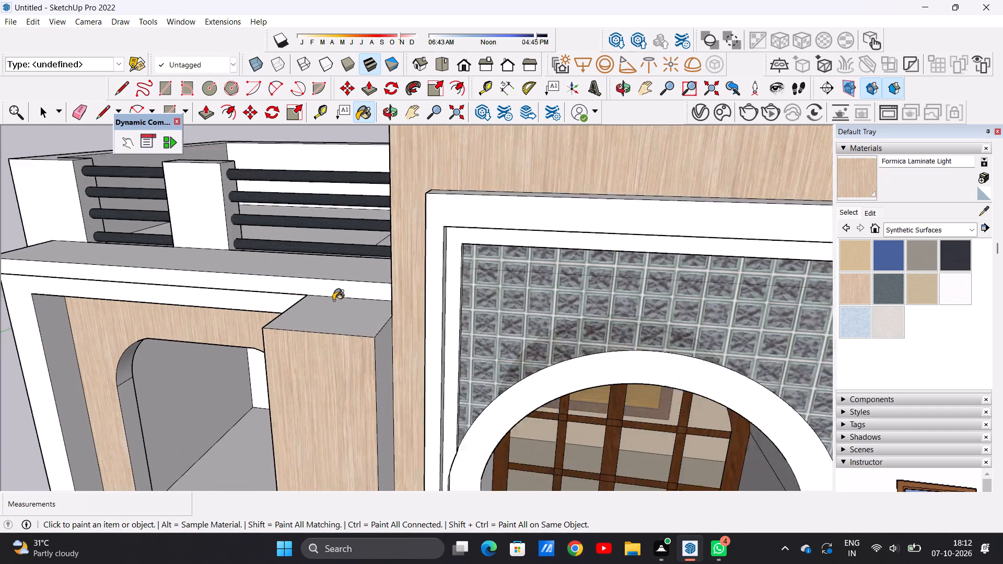
pyautogui.scroll(2, 333, 300)
pyautogui.click(323, 308)
pyautogui.click(392, 382)
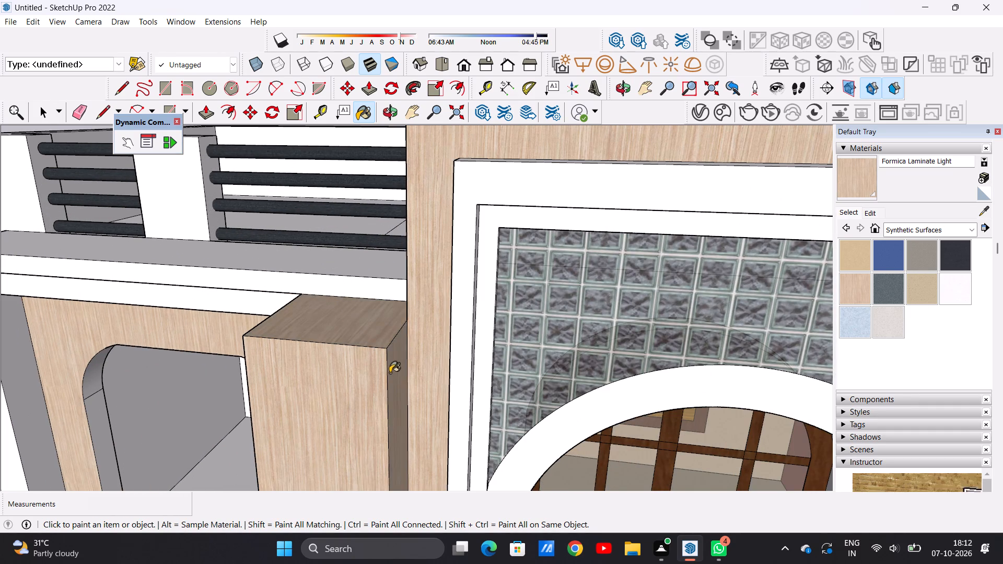
pyautogui.scroll(-20, 387, 350)
pyautogui.scroll(-1, 387, 350)
pyautogui.moveTo(368, 369); pyautogui.dragTo(585, 367, button='middle')
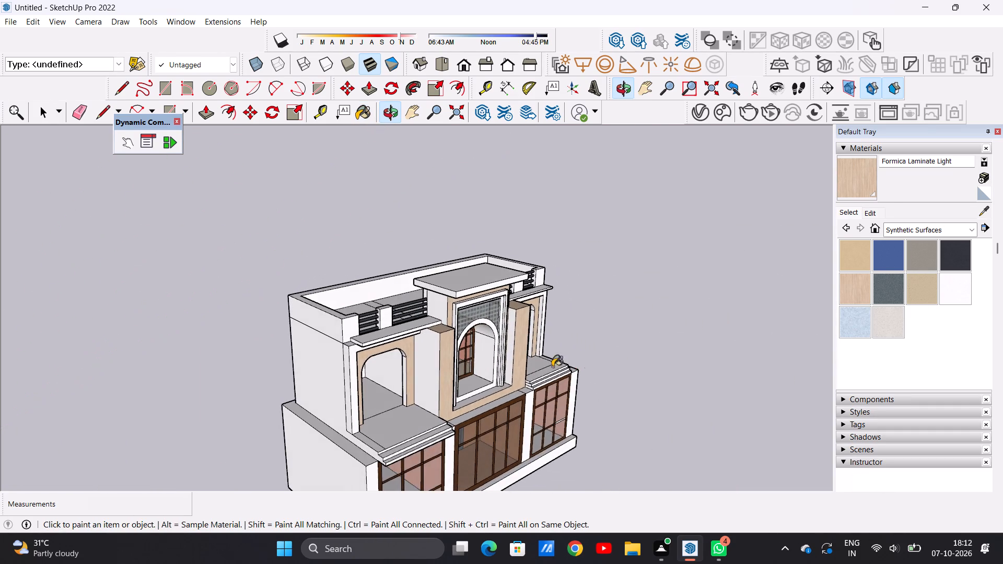
pyautogui.scroll(9, 425, 367)
pyautogui.click(434, 354)
# Examine the laminate-clad facade from above, from the side and from the front.
pyautogui.scroll(-10, 404, 355)
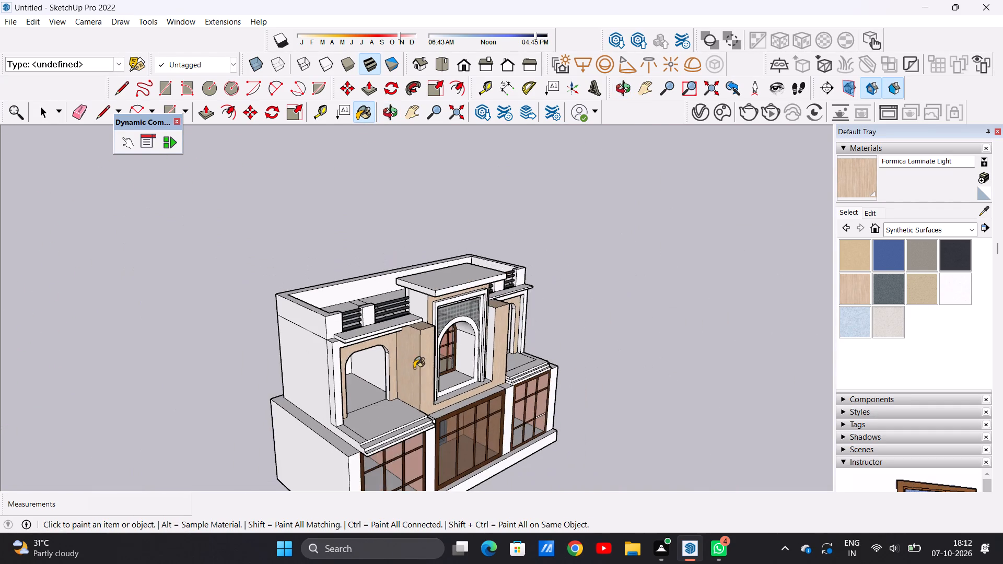
pyautogui.moveTo(457, 391); pyautogui.dragTo(287, 330, button='middle')
pyautogui.moveTo(517, 358); pyautogui.dragTo(307, 343, button='middle')
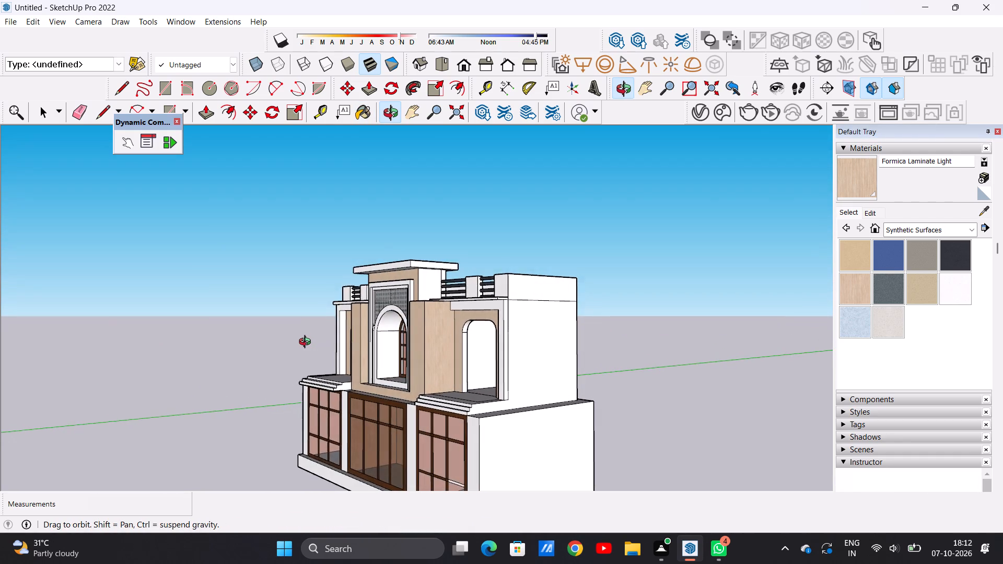
pyautogui.moveTo(307, 343); pyautogui.dragTo(530, 349, button='middle')
pyautogui.scroll(-11, 430, 358)
pyautogui.scroll(2, 423, 336)
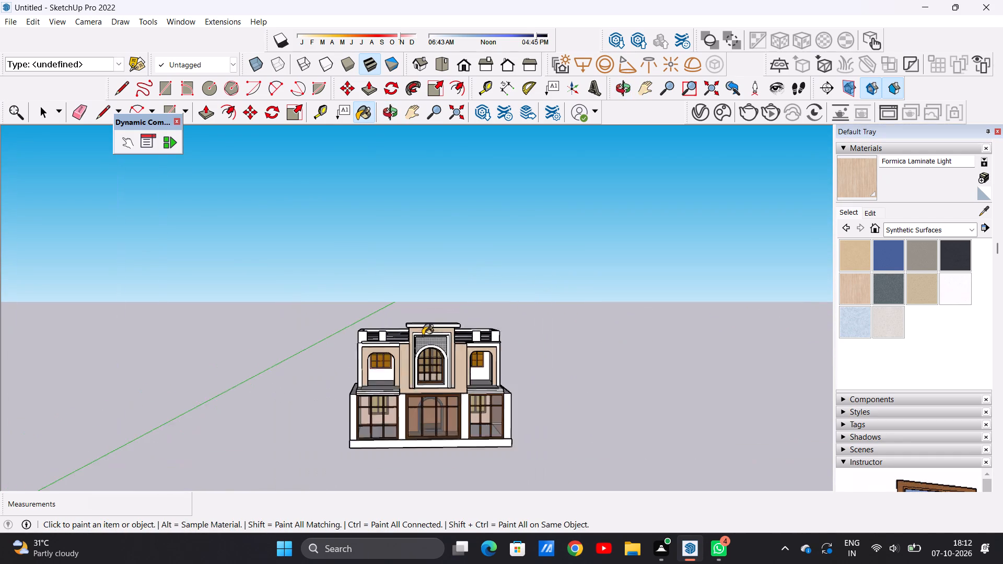
pyautogui.scroll(20, 423, 335)
pyautogui.scroll(6, 423, 335)
pyautogui.scroll(-17, 436, 354)
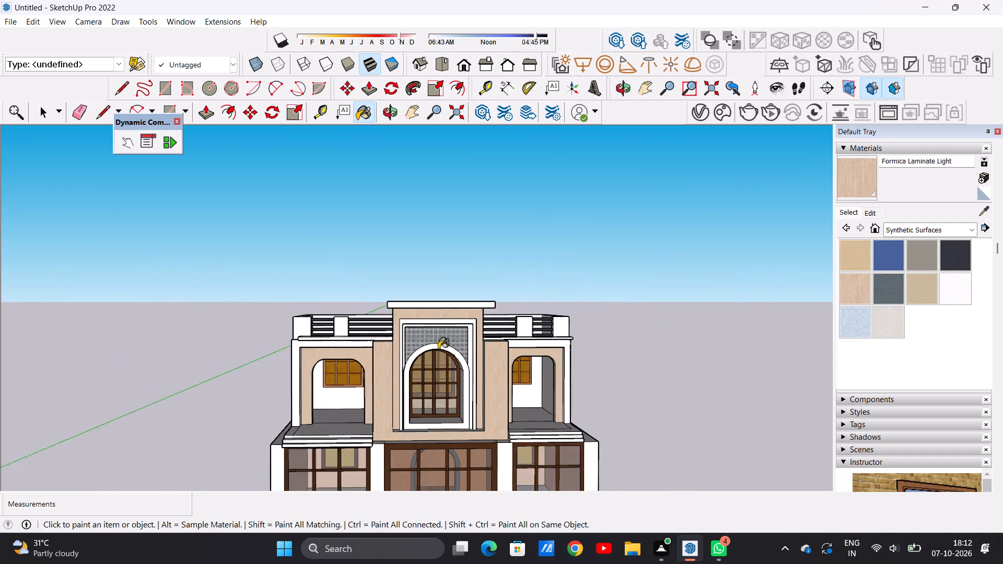
pyautogui.scroll(-5, 438, 349)
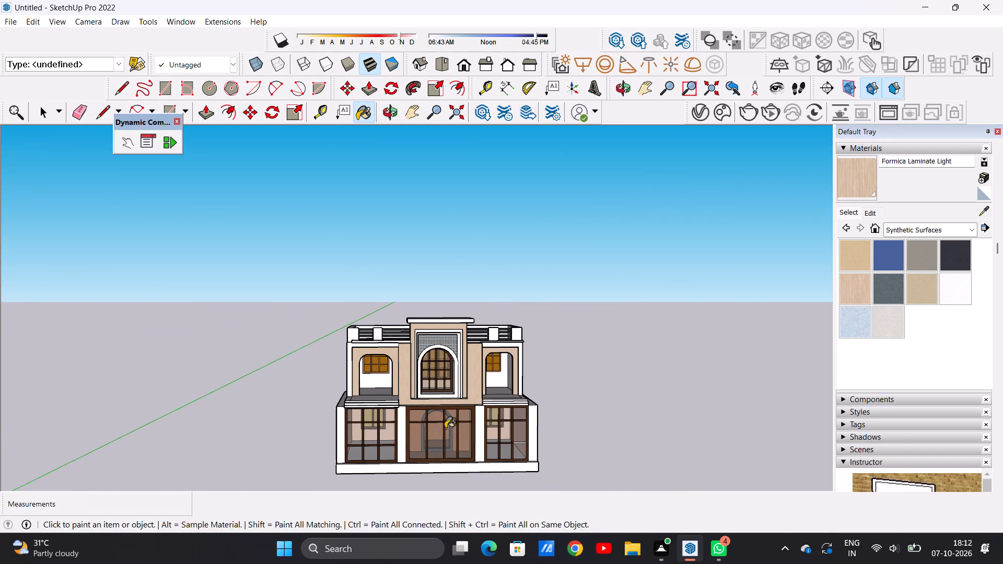
pyautogui.scroll(14, 440, 436)
pyautogui.scroll(-10, 448, 328)
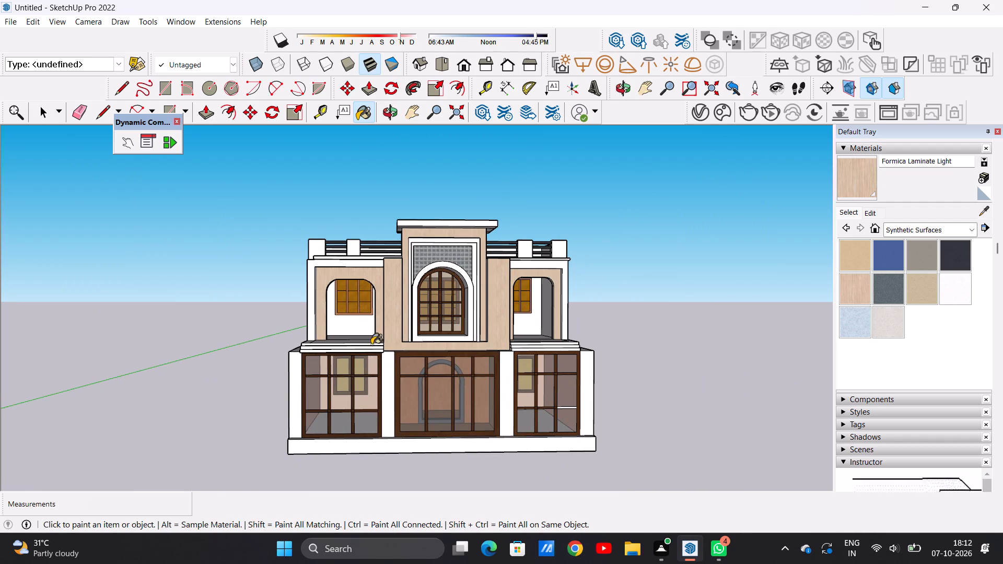
# Paint the three stepped front edges of the left balcony slab with Formica Graystone.
pyautogui.scroll(15, 371, 348)
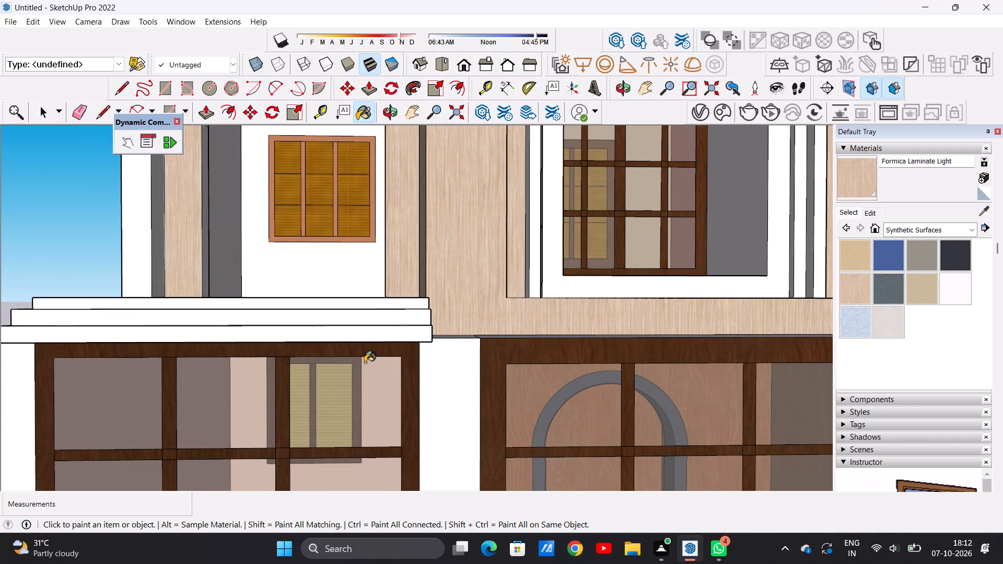
pyautogui.click(916, 261)
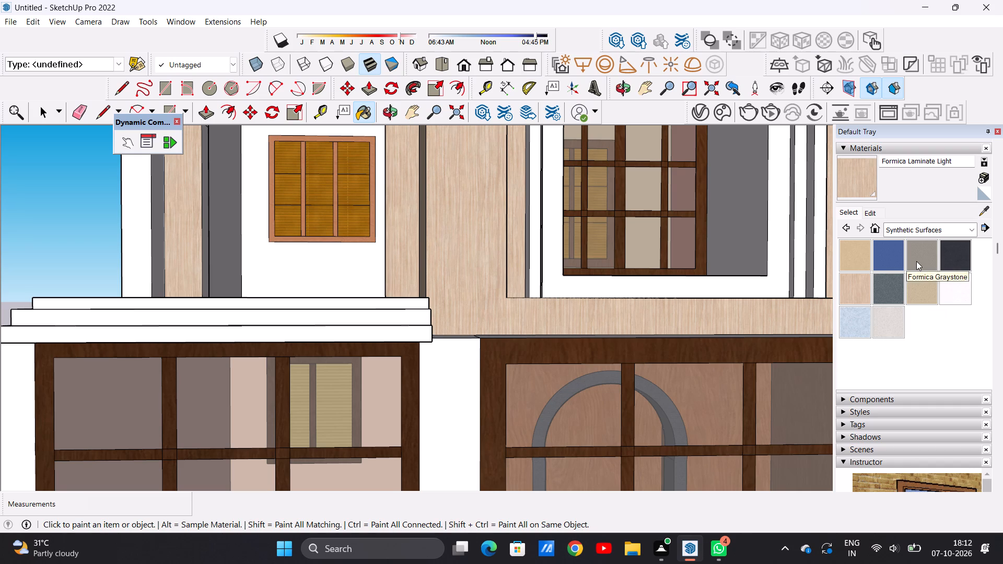
pyautogui.scroll(3, 415, 291)
pyautogui.scroll(-1, 395, 297)
pyautogui.scroll(1, 395, 298)
pyautogui.scroll(-1, 394, 309)
pyautogui.scroll(2, 394, 310)
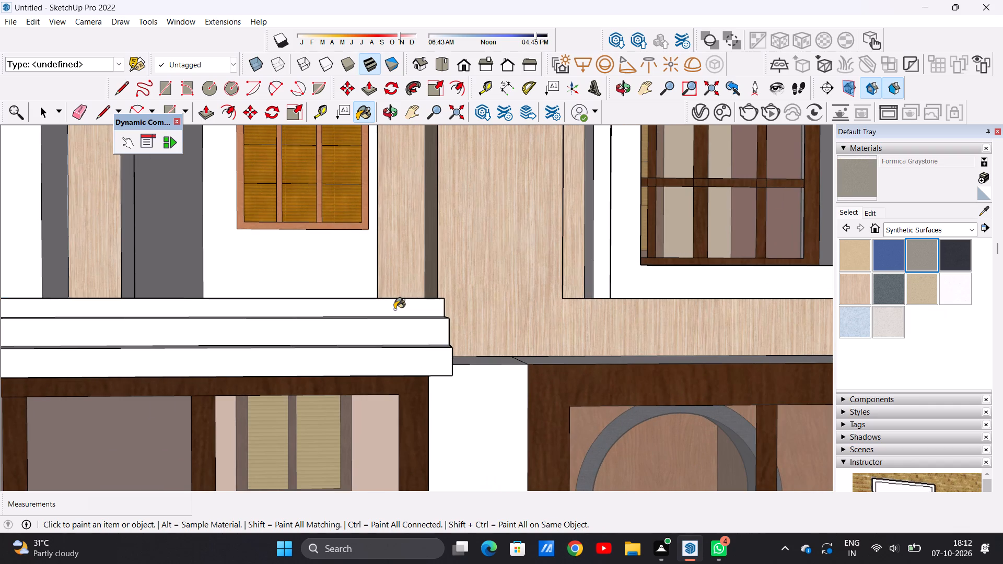
pyautogui.click(394, 309)
pyautogui.click(409, 336)
pyautogui.click(407, 362)
pyautogui.scroll(-4, 423, 325)
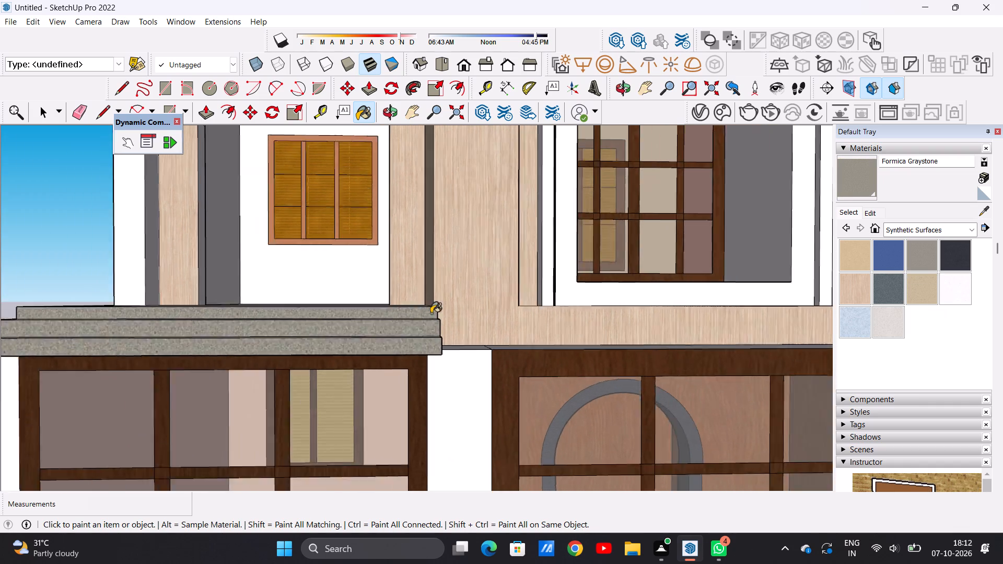
# Paint the left balcony's floor in front of the arch and the two step tops with Formica Graystone.
pyautogui.scroll(-6, 431, 313)
pyautogui.moveTo(351, 311); pyautogui.dragTo(340, 398, button='middle')
pyautogui.scroll(5, 355, 372)
pyautogui.click(356, 371)
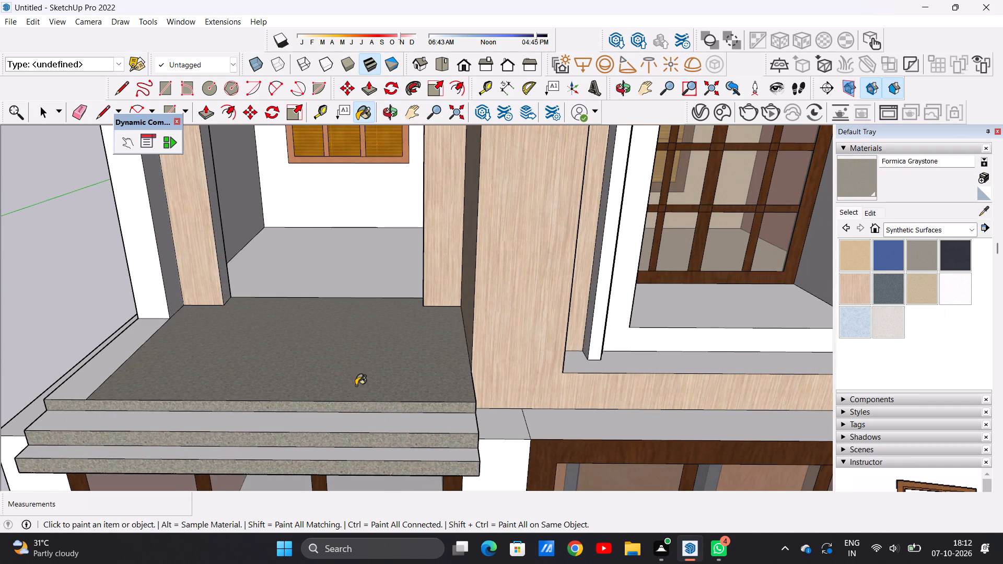
pyautogui.click(344, 422)
pyautogui.click(356, 457)
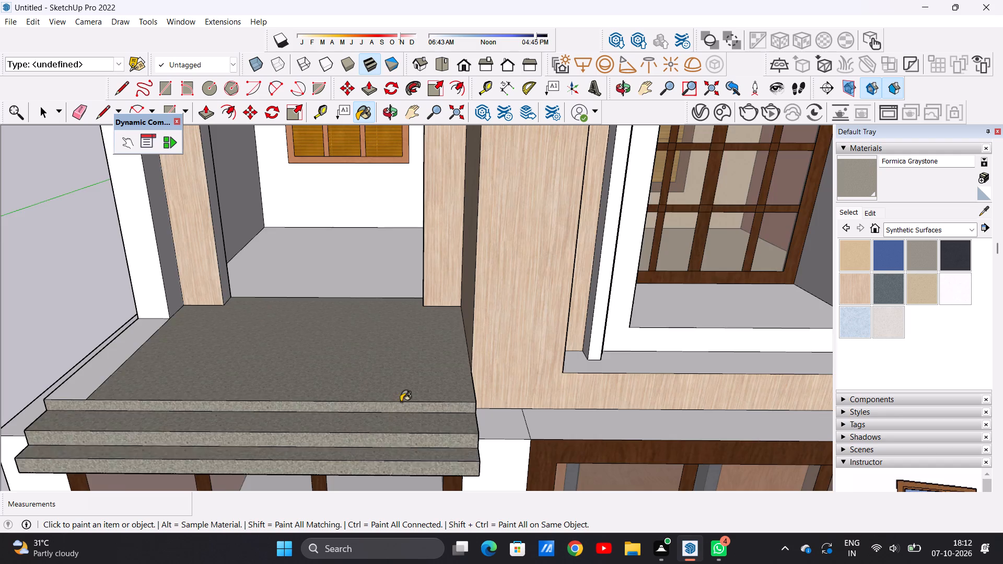
# Paint the left balcony's outer floor strip, the adjoining upper-floor side wall and the slab's inner end with Formica Graystone.
pyautogui.scroll(-8, 447, 363)
pyautogui.moveTo(396, 375); pyautogui.dragTo(563, 371, button='middle')
pyautogui.scroll(6, 405, 373)
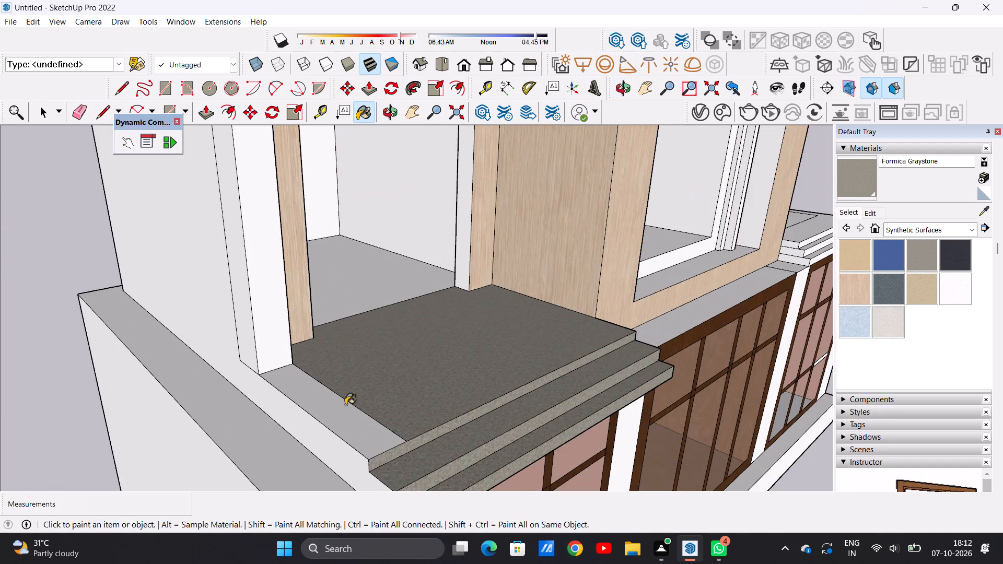
pyautogui.click(335, 421)
pyautogui.scroll(-7, 345, 361)
pyautogui.scroll(12, 346, 428)
pyautogui.click(388, 385)
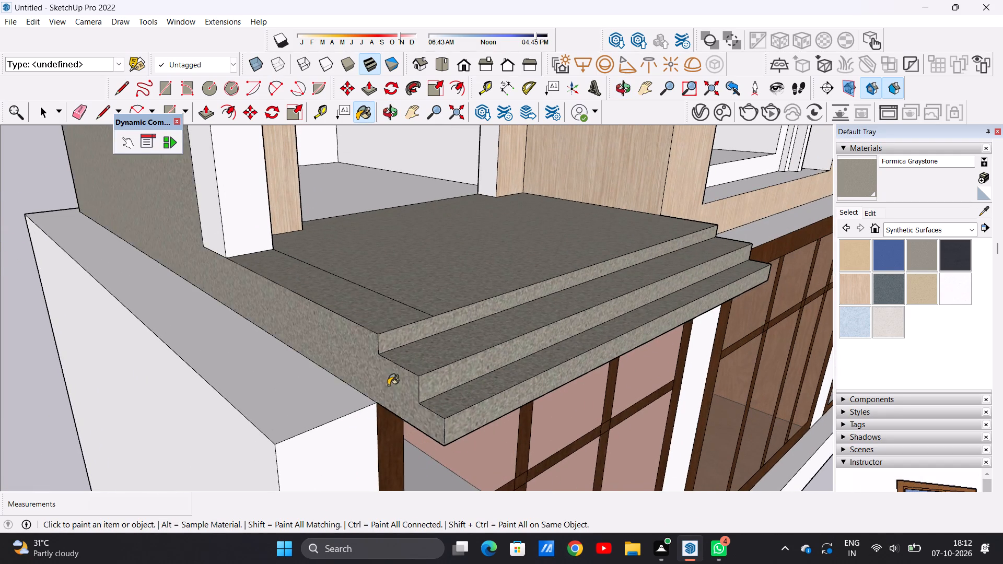
pyautogui.scroll(-20, 371, 387)
pyautogui.scroll(-1, 371, 387)
pyautogui.moveTo(317, 328); pyautogui.dragTo(302, 325, button='middle')
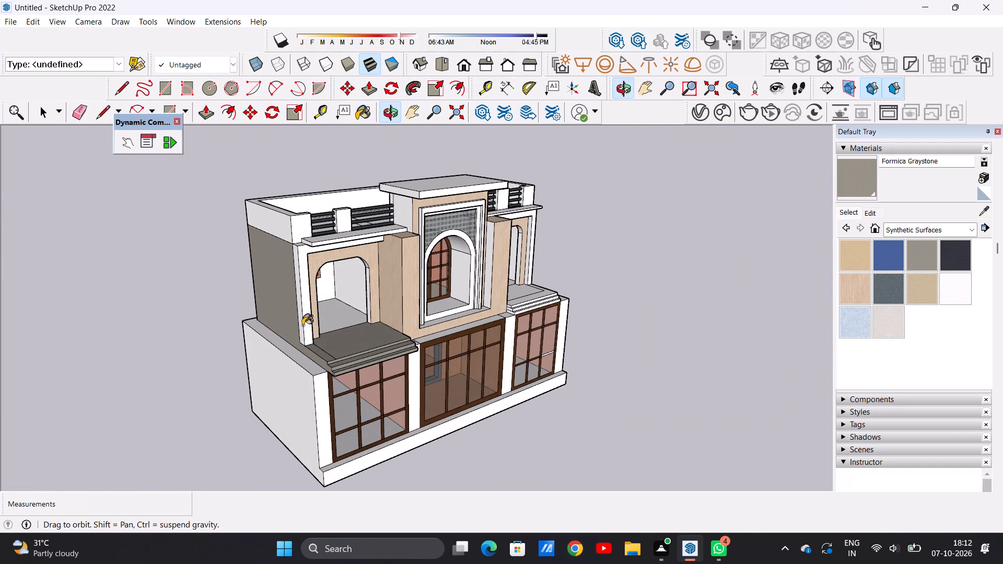
pyautogui.moveTo(434, 333); pyautogui.dragTo(156, 299, button='middle')
pyautogui.scroll(15, 363, 326)
pyautogui.click(315, 286)
pyautogui.scroll(-6, 321, 332)
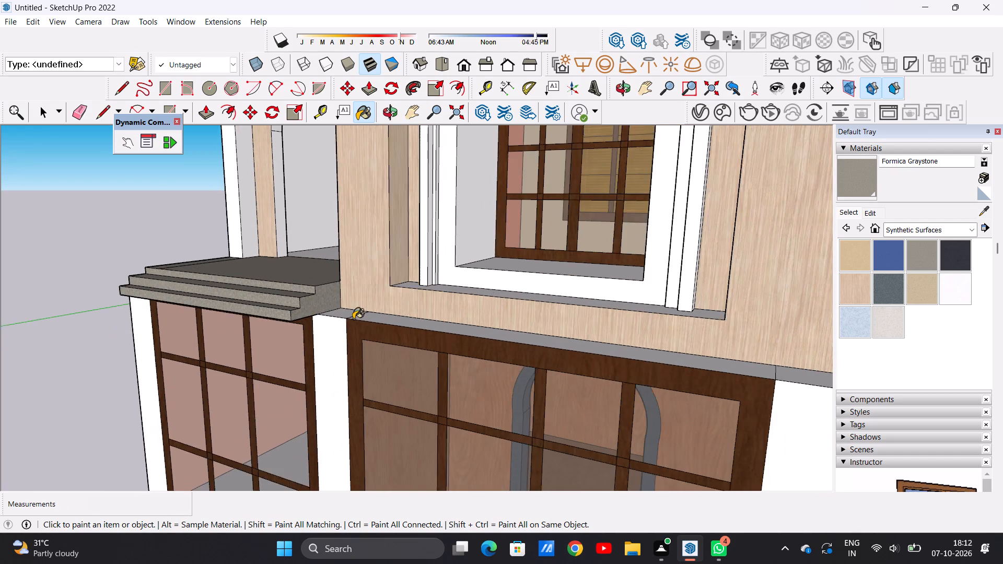
# Paint the upper-floor outer side wall beside the right balcony with Formica Graystone.
pyautogui.scroll(-12, 353, 319)
pyautogui.moveTo(555, 318); pyautogui.dragTo(412, 333, button='middle')
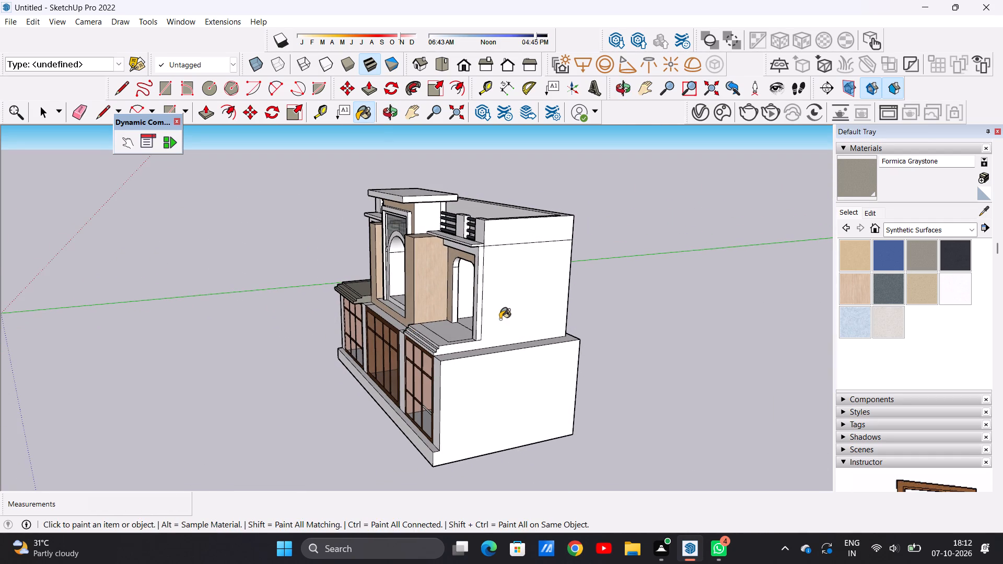
pyautogui.scroll(5, 519, 301)
pyautogui.scroll(-9, 519, 302)
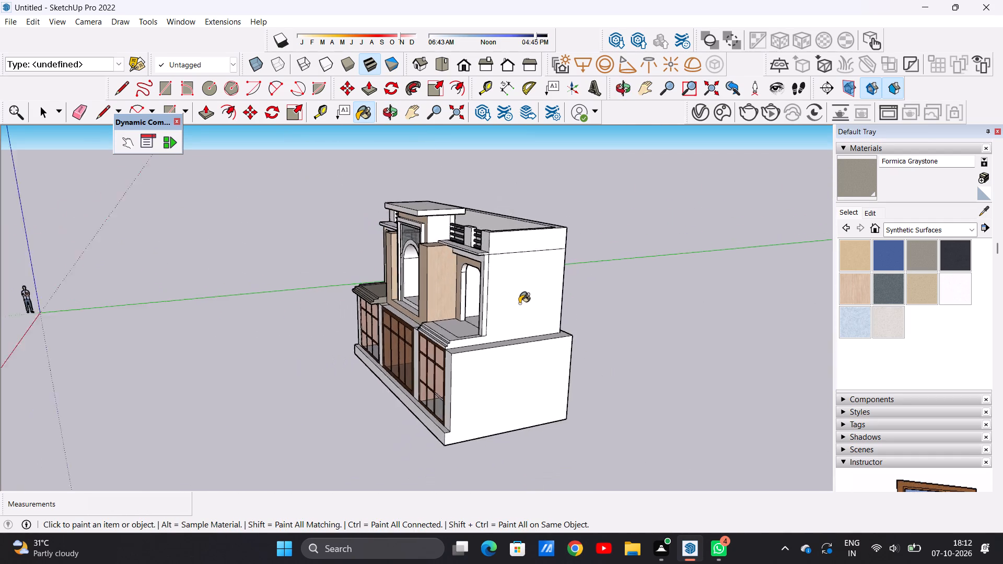
pyautogui.scroll(-1, 519, 303)
pyautogui.moveTo(496, 348); pyautogui.dragTo(811, 322, button='middle')
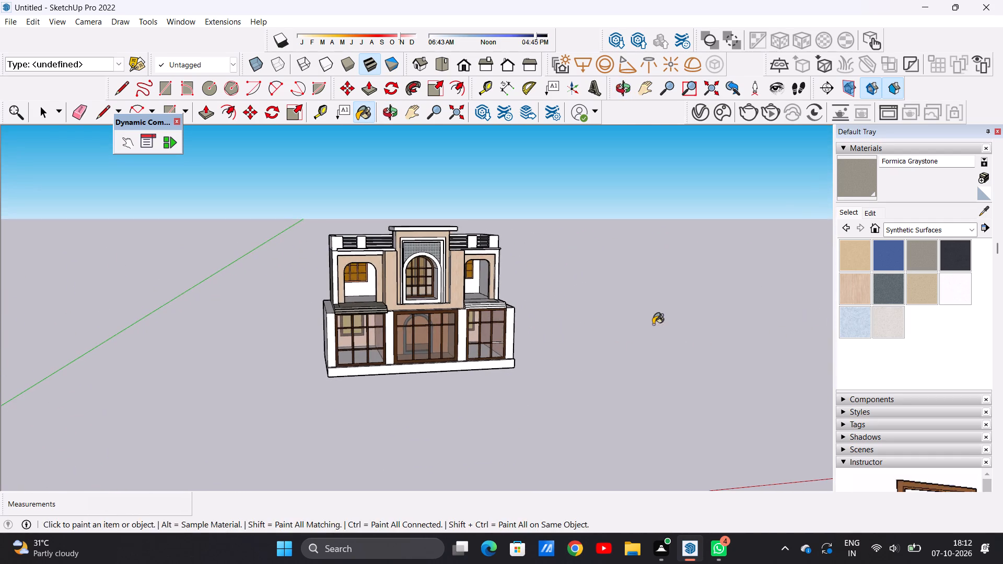
pyautogui.moveTo(421, 321); pyautogui.dragTo(191, 312, button='middle')
pyautogui.scroll(3, 512, 276)
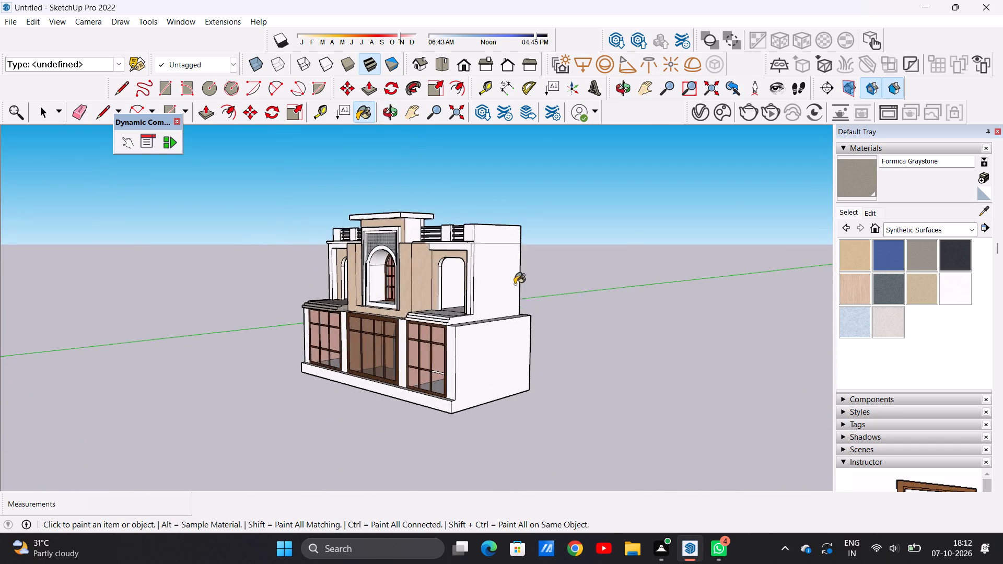
pyautogui.scroll(7, 515, 284)
pyautogui.click(454, 305)
# Paint the right balcony slab's three stepped front edges and two step tops with Formica Graystone.
pyautogui.scroll(4, 363, 332)
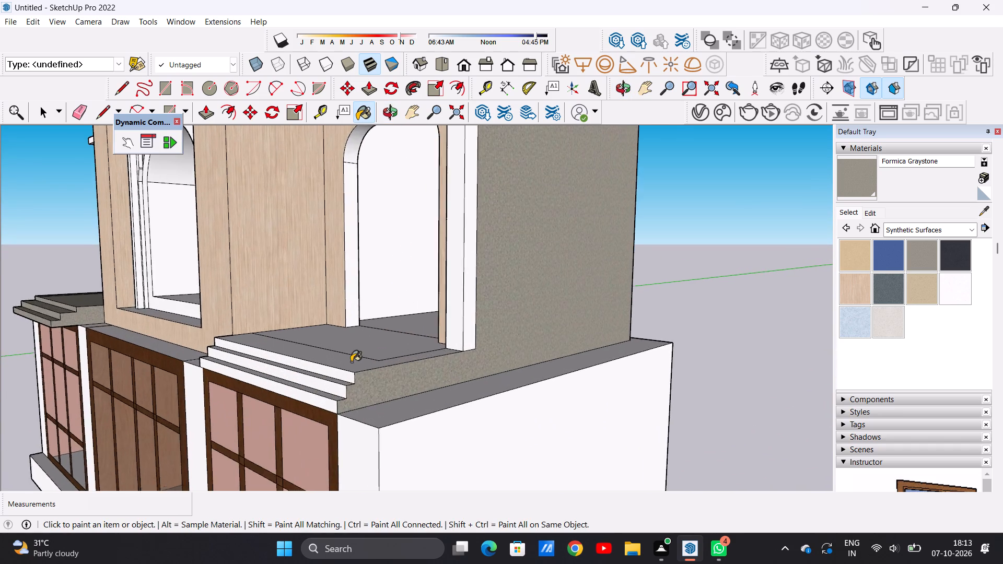
pyautogui.scroll(11, 351, 362)
pyautogui.click(352, 379)
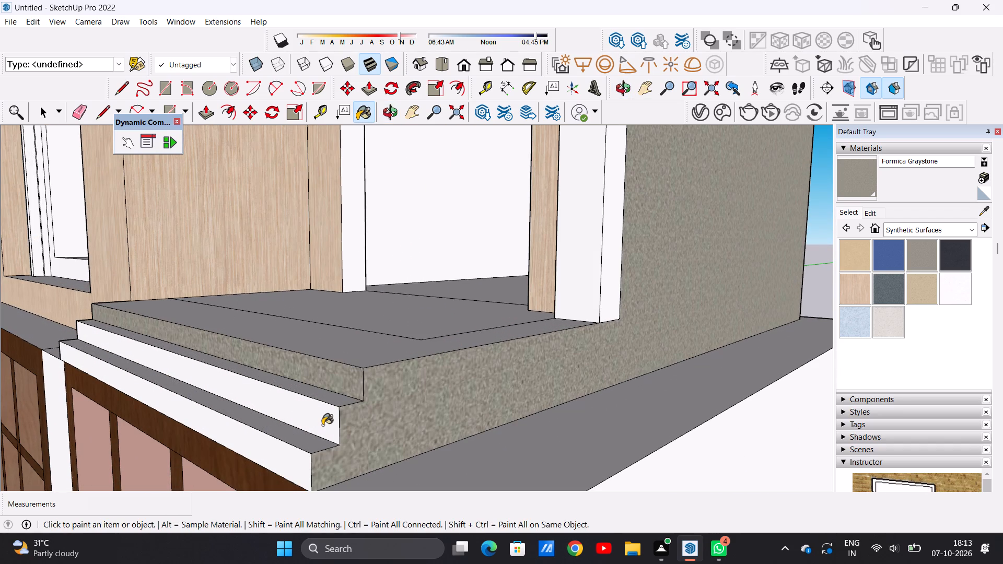
pyautogui.click(322, 425)
pyautogui.click(296, 469)
pyautogui.click(311, 445)
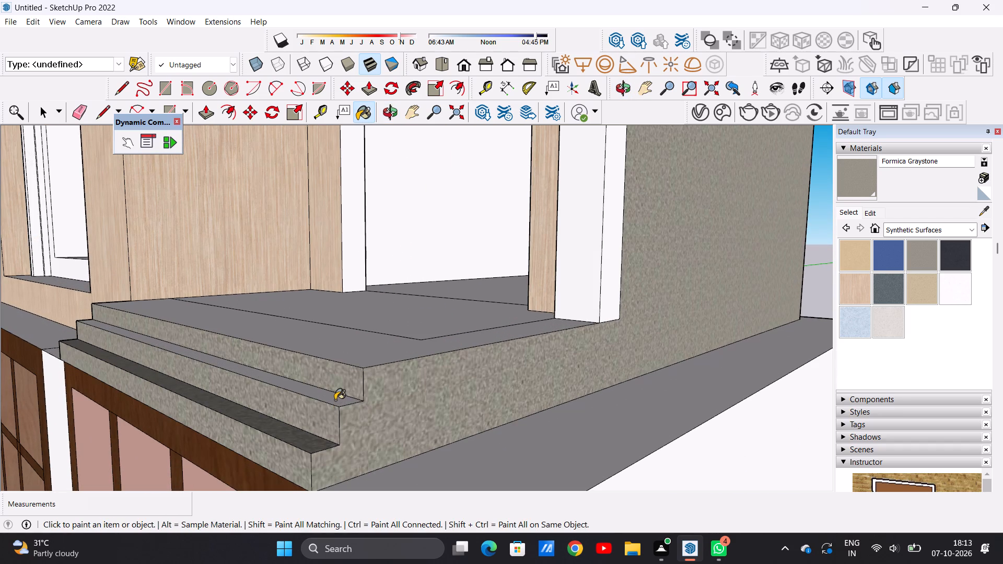
pyautogui.click(334, 398)
# Paint the right balcony's floor border and the floor in front of its arch with Formica Graystone.
pyautogui.moveTo(366, 378); pyautogui.dragTo(357, 492, button='middle')
pyautogui.click(361, 437)
pyautogui.scroll(-3, 396, 418)
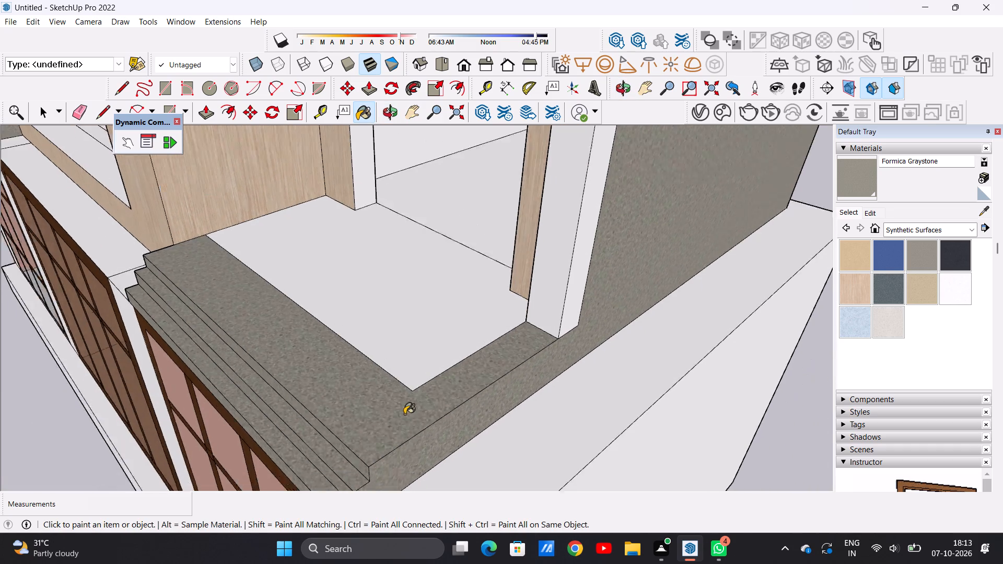
pyautogui.scroll(-11, 404, 414)
pyautogui.click(412, 370)
pyautogui.scroll(-13, 416, 395)
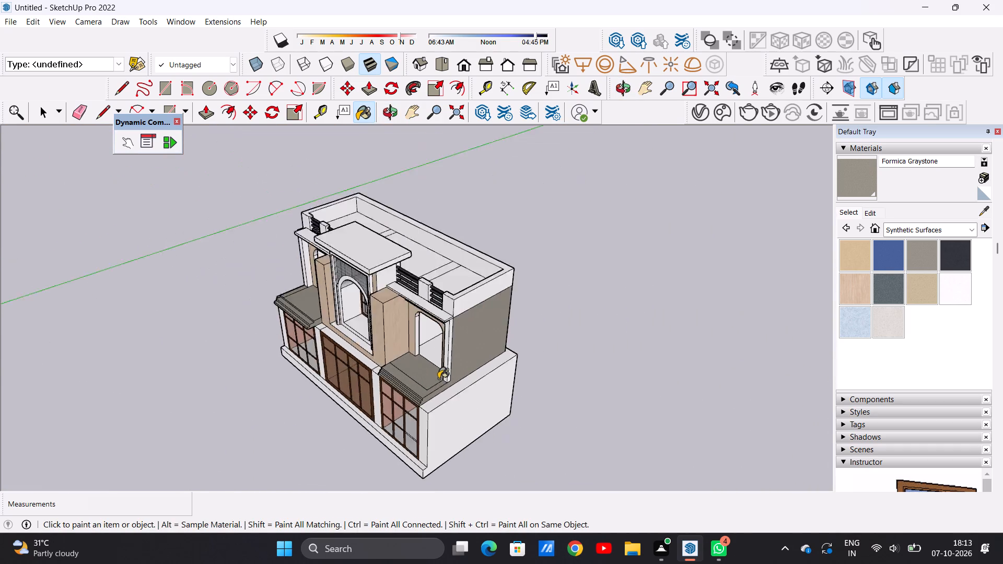
# Paint the right balcony's back wall, outer side wall and outer arch jamb with Color B02 from the Colors collection.
pyautogui.scroll(-3, 438, 379)
pyautogui.moveTo(355, 389); pyautogui.dragTo(582, 290, button='middle')
pyautogui.scroll(2, 476, 351)
pyautogui.scroll(-1, 472, 356)
pyautogui.scroll(3, 472, 356)
pyautogui.moveTo(464, 343); pyautogui.dragTo(448, 287, button='middle')
pyautogui.scroll(7, 470, 330)
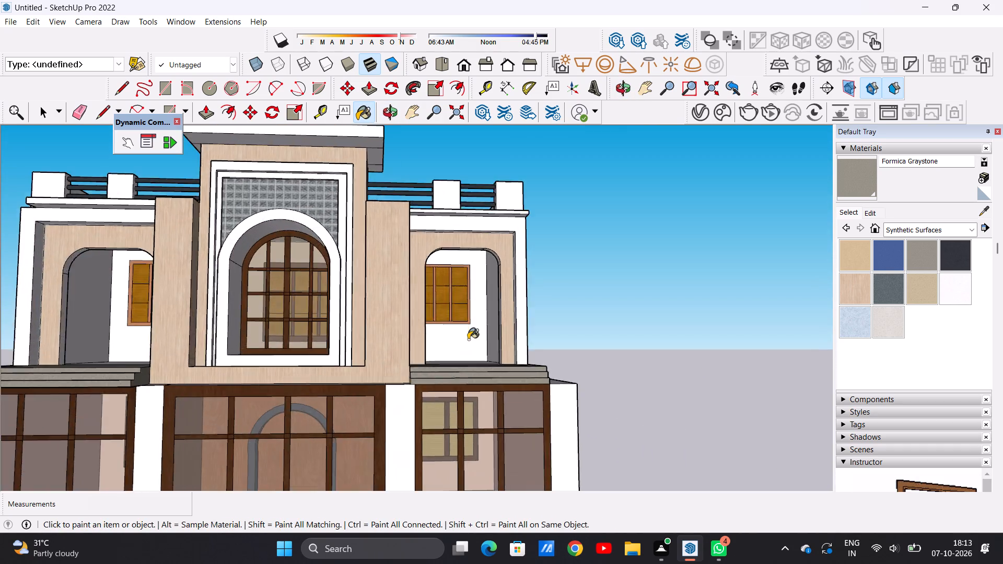
pyautogui.scroll(5, 468, 339)
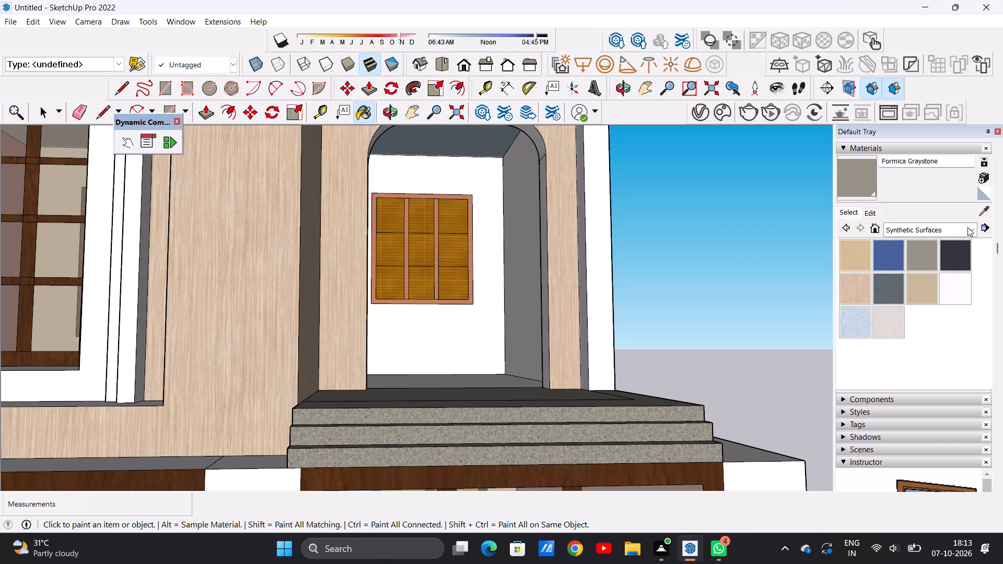
pyautogui.click(971, 227)
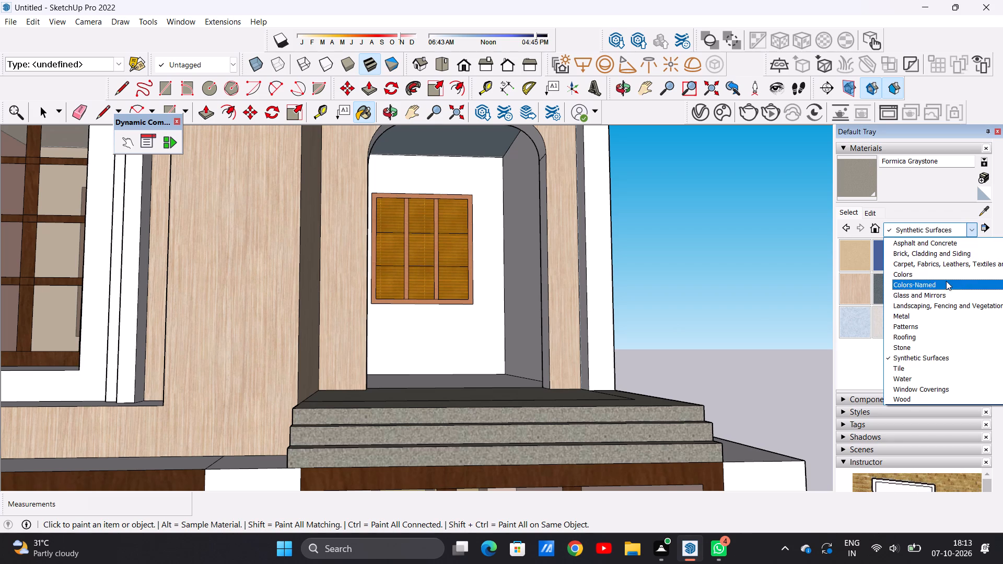
pyautogui.click(948, 278)
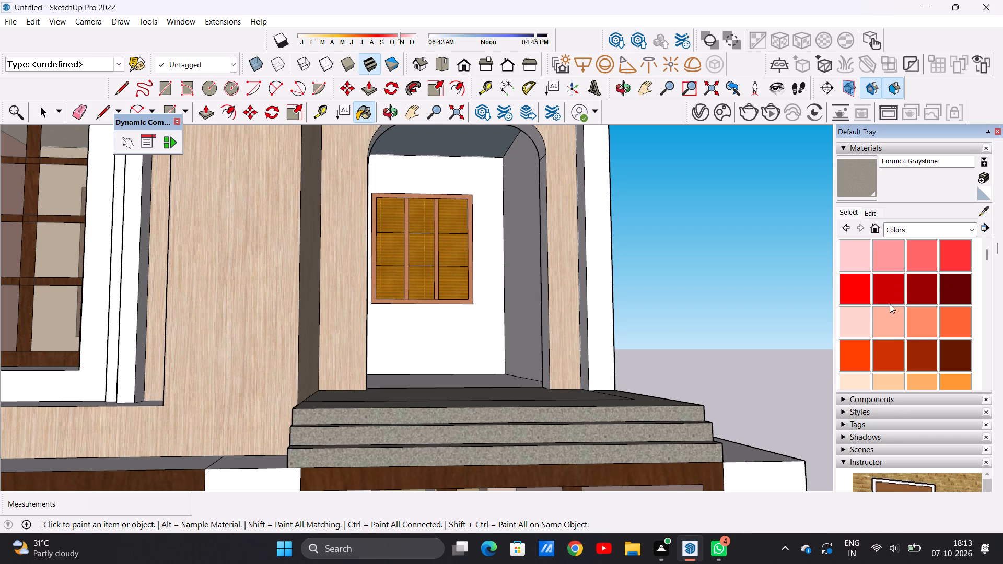
pyautogui.click(884, 318)
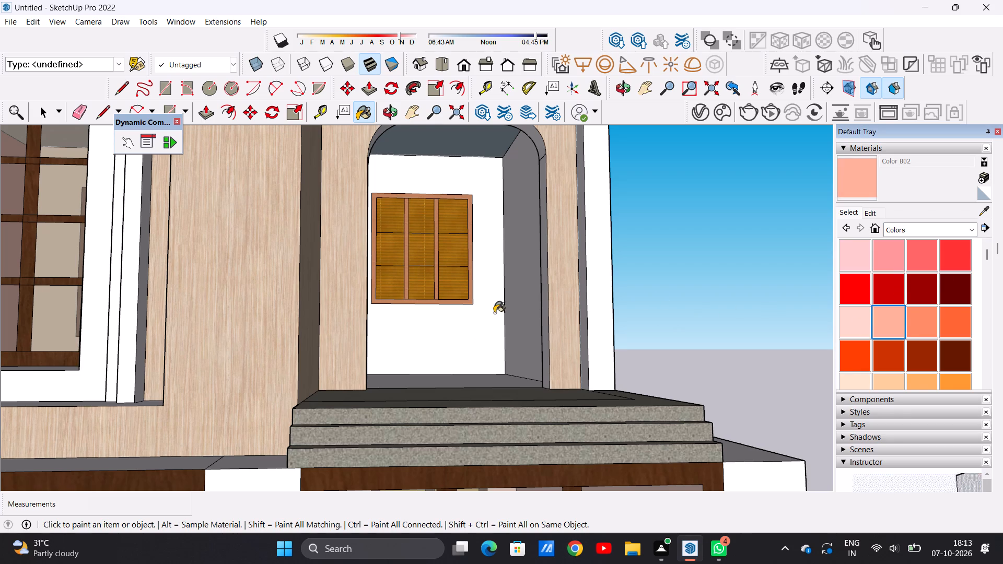
pyautogui.click(486, 316)
pyautogui.click(523, 316)
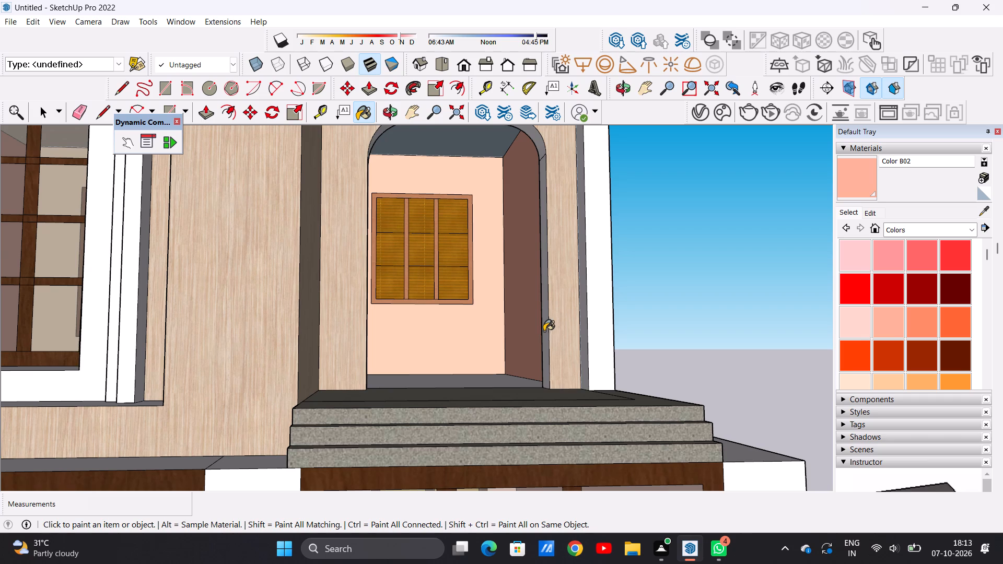
pyautogui.click(544, 331)
# Paint the right balcony's inner side wall, inner arch jamb and the curved arch face above it with Color B02.
pyautogui.moveTo(547, 318); pyautogui.dragTo(389, 332, button='middle')
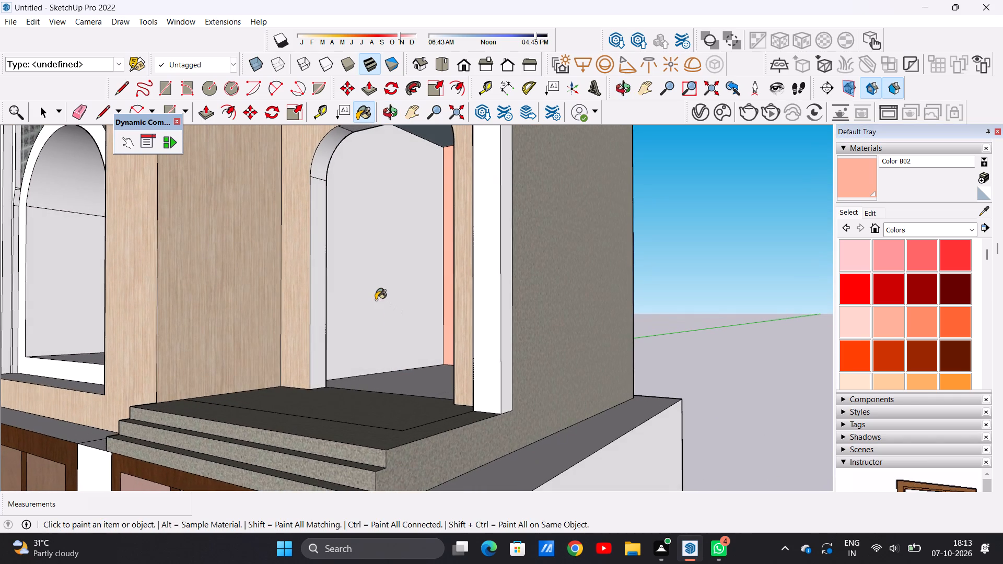
pyautogui.click(376, 300)
pyautogui.click(315, 320)
pyautogui.scroll(-8, 369, 333)
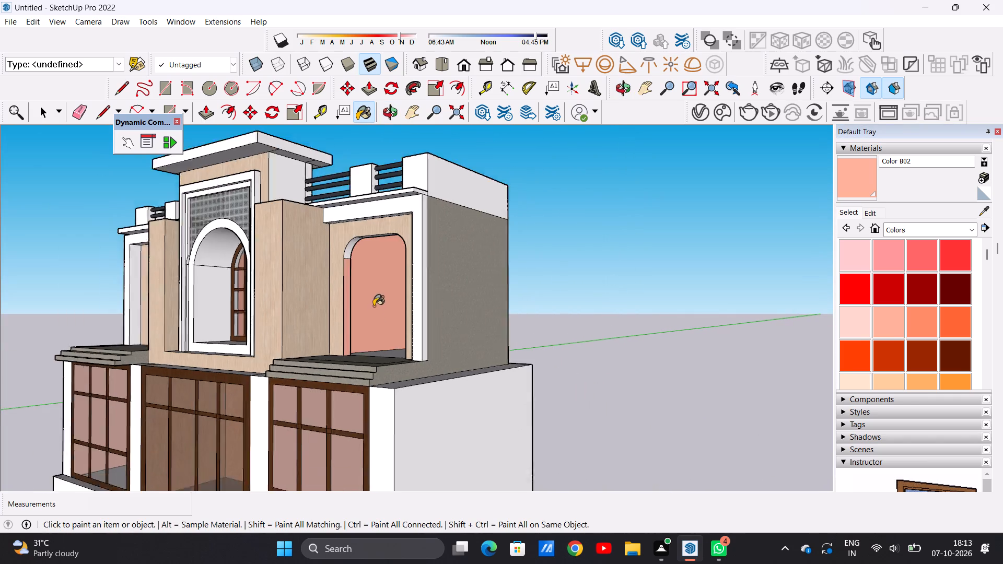
pyautogui.scroll(-2, 374, 306)
pyautogui.scroll(13, 365, 275)
pyautogui.click(323, 251)
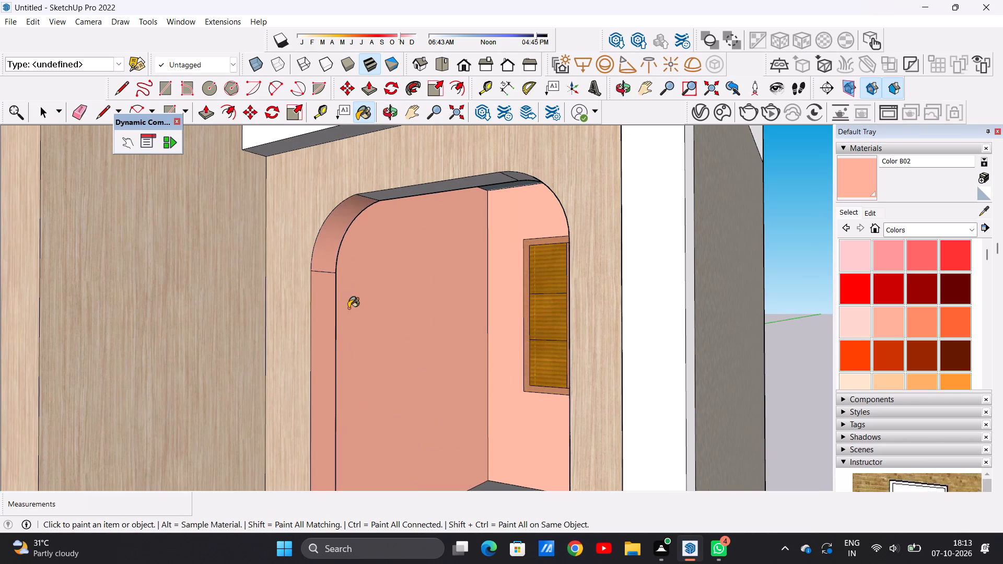
# Paint the right balcony arch's outer curve, the flat arch underside and the balcony ceiling with Color B02.
pyautogui.moveTo(351, 310); pyautogui.dragTo(466, 253, button='middle')
pyautogui.scroll(-7, 603, 268)
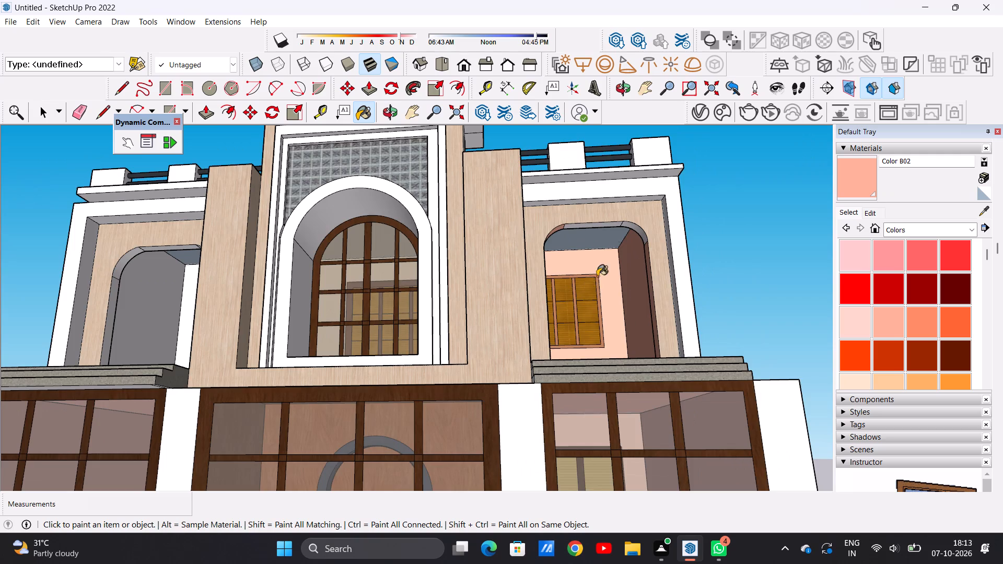
pyautogui.scroll(9, 618, 245)
pyautogui.click(644, 223)
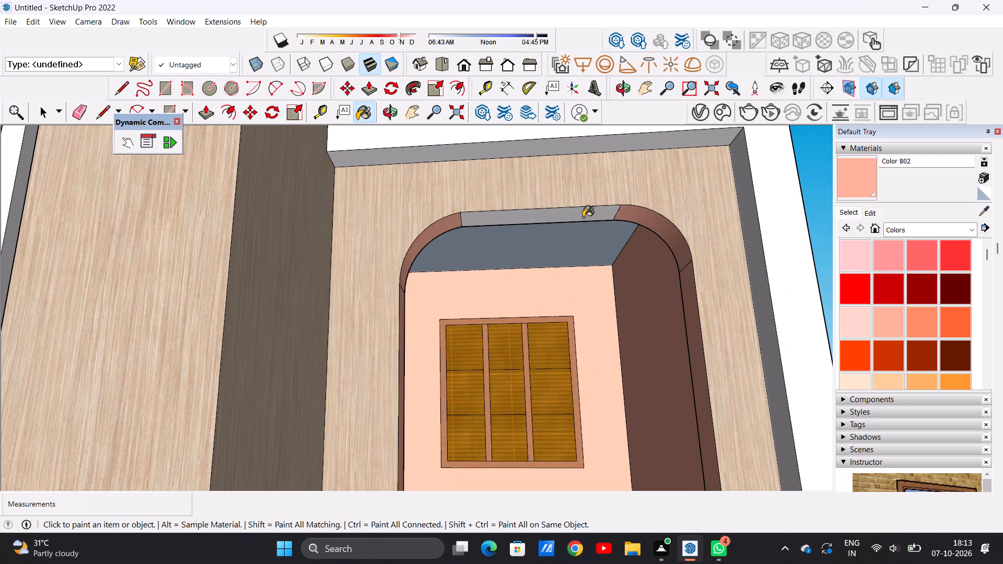
pyautogui.click(582, 217)
pyautogui.click(579, 247)
pyautogui.scroll(-11, 545, 331)
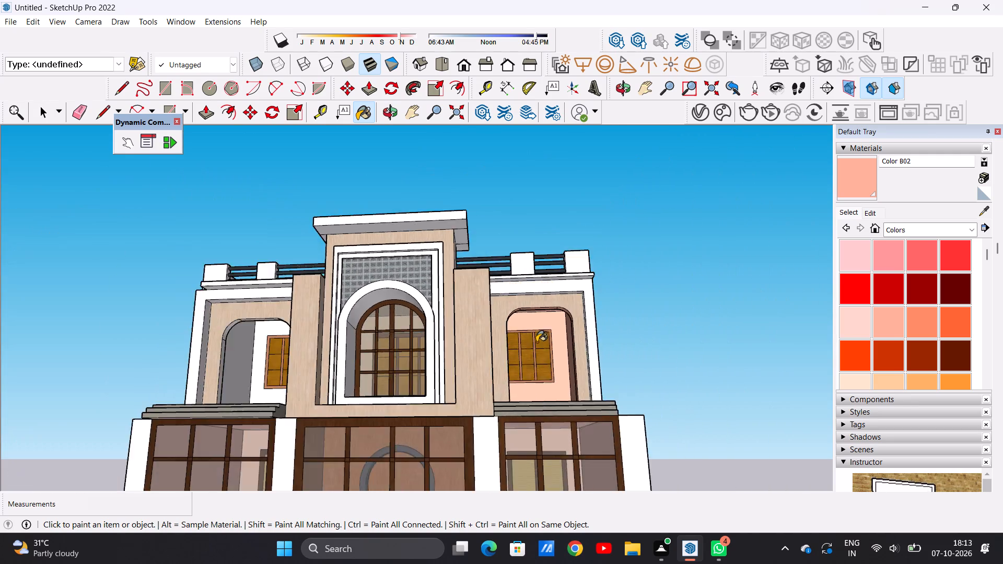
# Paint the left balcony's back wall, outer side wall and recessed floor with Color B02.
pyautogui.scroll(-3, 537, 342)
pyautogui.moveTo(535, 361); pyautogui.dragTo(538, 440, button='middle')
pyautogui.moveTo(547, 392); pyautogui.dragTo(572, 356, button='middle')
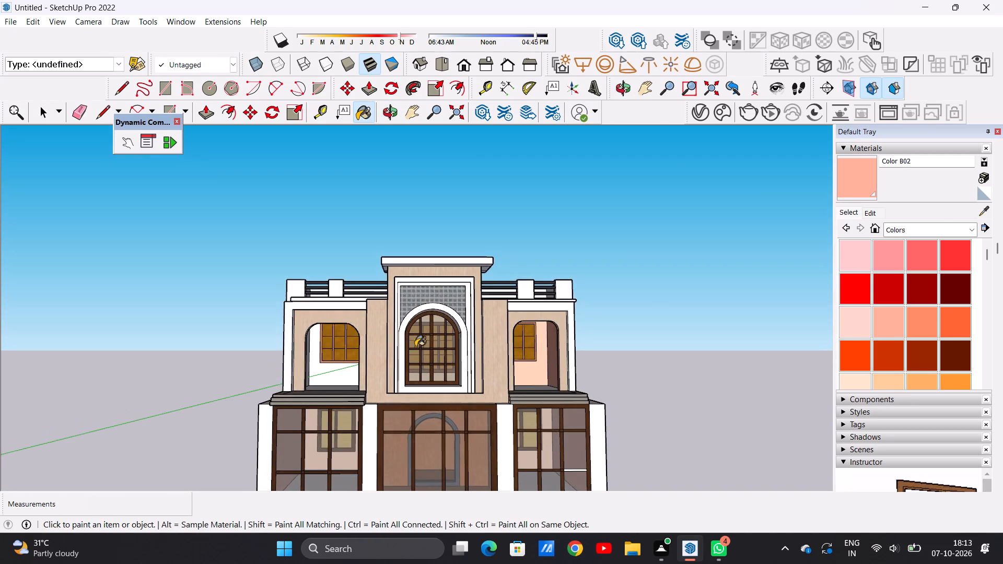
pyautogui.scroll(13, 334, 357)
pyautogui.click(333, 389)
pyautogui.click(197, 395)
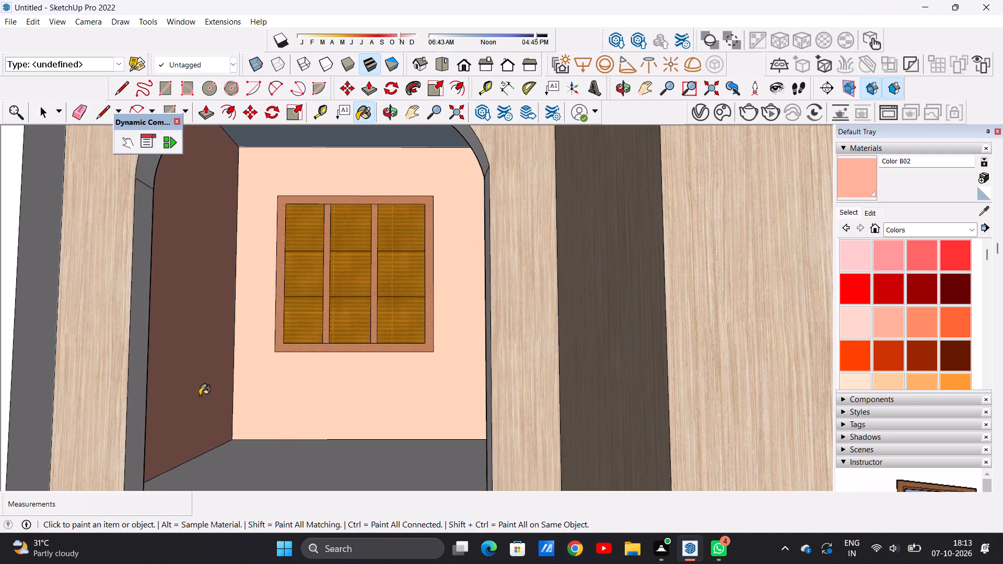
pyautogui.click(273, 460)
# Paint the left balcony's inner side wall and inner arch jamb with Color B02.
pyautogui.scroll(-5, 308, 390)
pyautogui.moveTo(301, 387); pyautogui.dragTo(408, 410, button='middle')
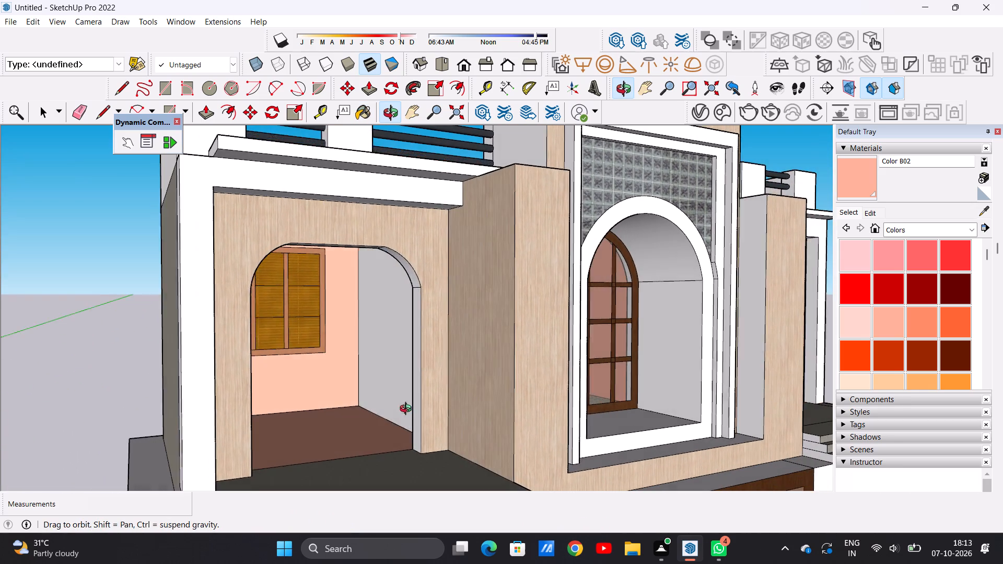
pyautogui.moveTo(408, 410); pyautogui.dragTo(408, 410, button='middle')
pyautogui.scroll(6, 398, 378)
pyautogui.click(399, 358)
pyautogui.click(437, 377)
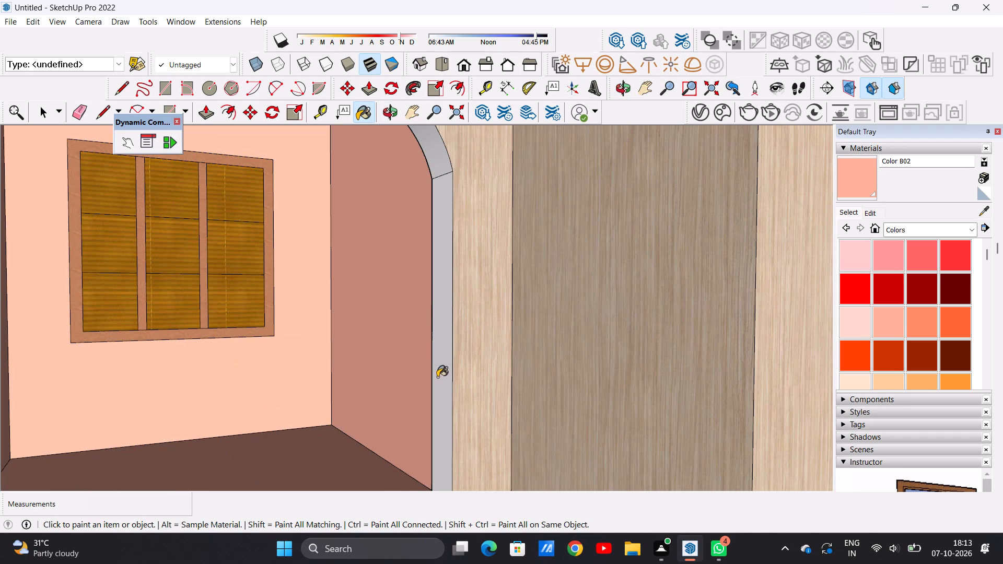
# Paint the left balcony arch's inner curve, outer jamb, outer curve and flat underside with Color B02.
pyautogui.scroll(-11, 410, 359)
pyautogui.scroll(11, 412, 296)
pyautogui.scroll(-1, 415, 290)
pyautogui.scroll(1, 414, 280)
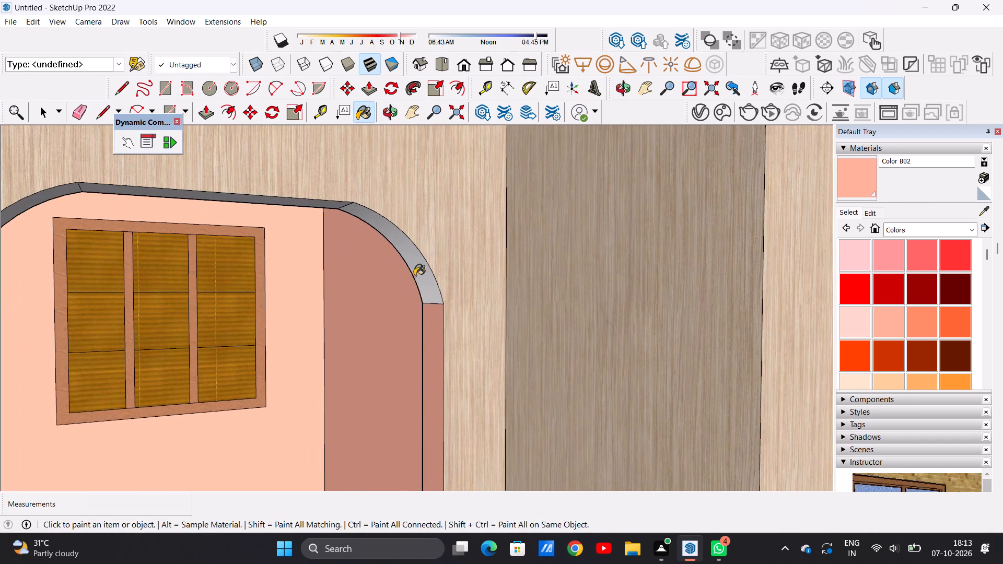
pyautogui.click(418, 273)
pyautogui.scroll(-10, 387, 327)
pyautogui.moveTo(403, 346); pyautogui.dragTo(289, 320, button='middle')
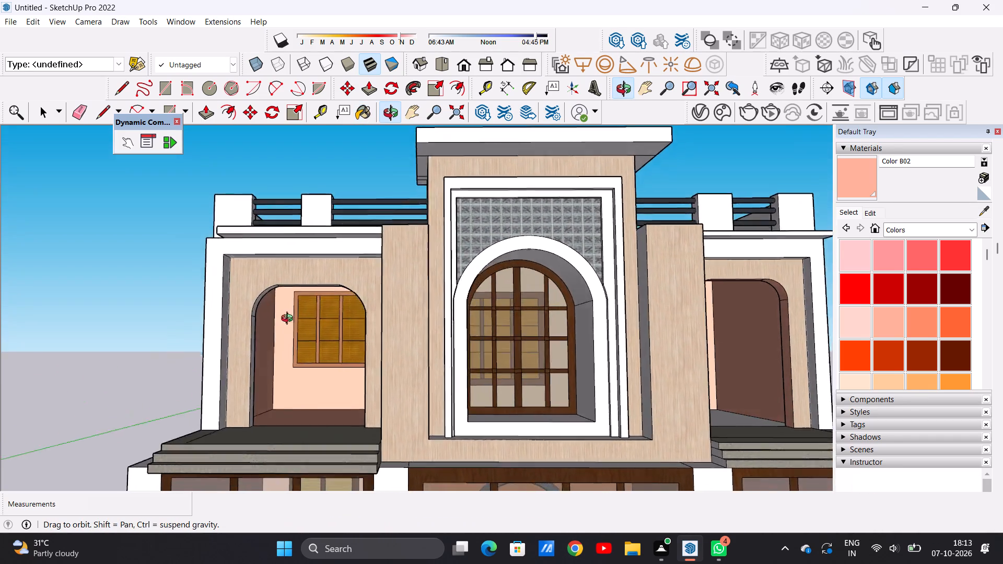
pyautogui.moveTo(289, 320); pyautogui.dragTo(255, 279, button='middle')
pyautogui.scroll(5, 253, 327)
pyautogui.scroll(-1, 252, 331)
pyautogui.scroll(4, 253, 337)
pyautogui.click(251, 344)
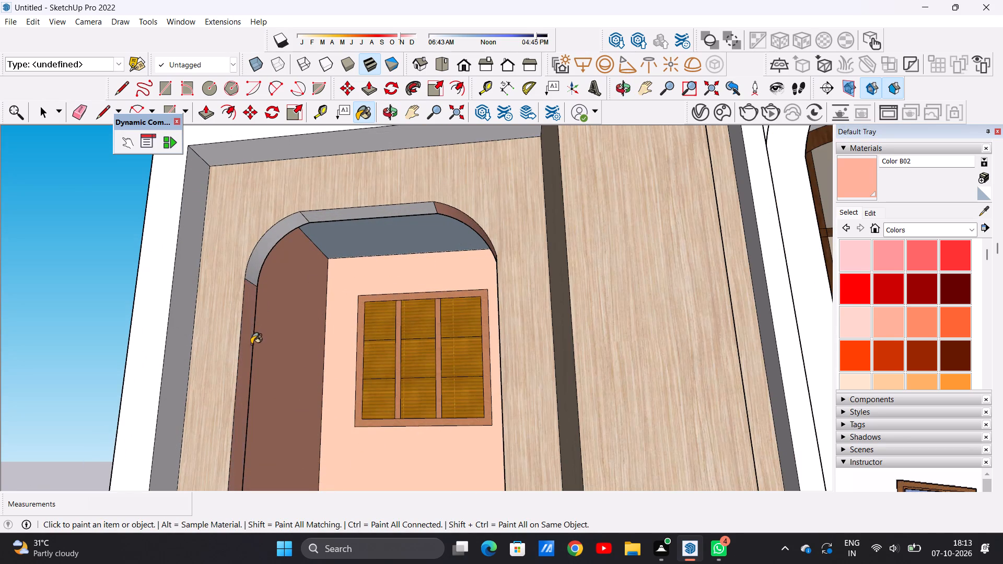
pyautogui.click(260, 265)
pyautogui.scroll(12, 363, 218)
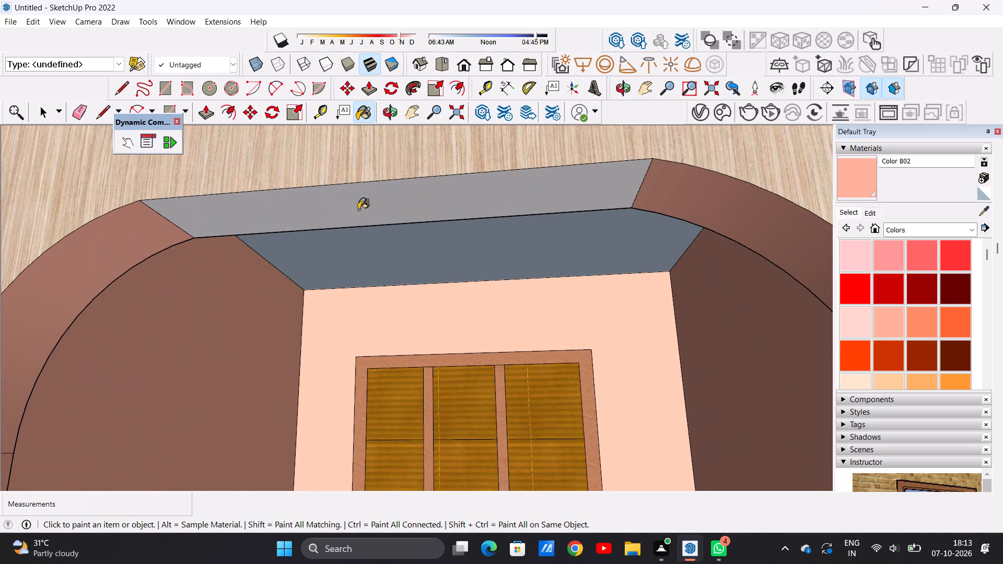
pyautogui.doubleClick(359, 208)
# Inspect the balconies, central window and whole facade from several angles for surfaces that still need colour.
pyautogui.scroll(-19, 358, 313)
pyautogui.scroll(3, 549, 352)
pyautogui.scroll(-1, 555, 348)
pyautogui.scroll(1, 558, 347)
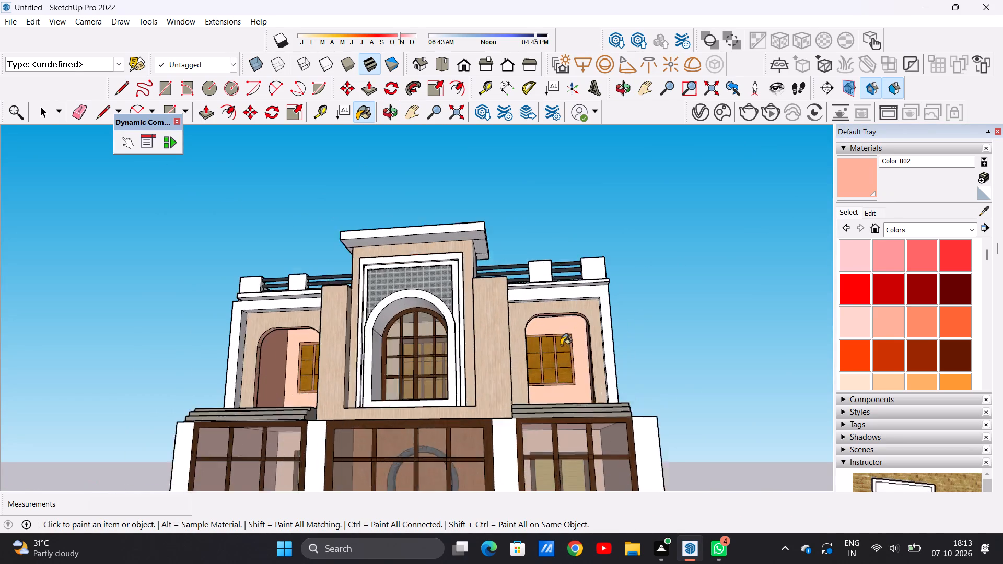
pyautogui.scroll(1, 561, 345)
pyautogui.moveTo(565, 371); pyautogui.dragTo(617, 456, button='middle')
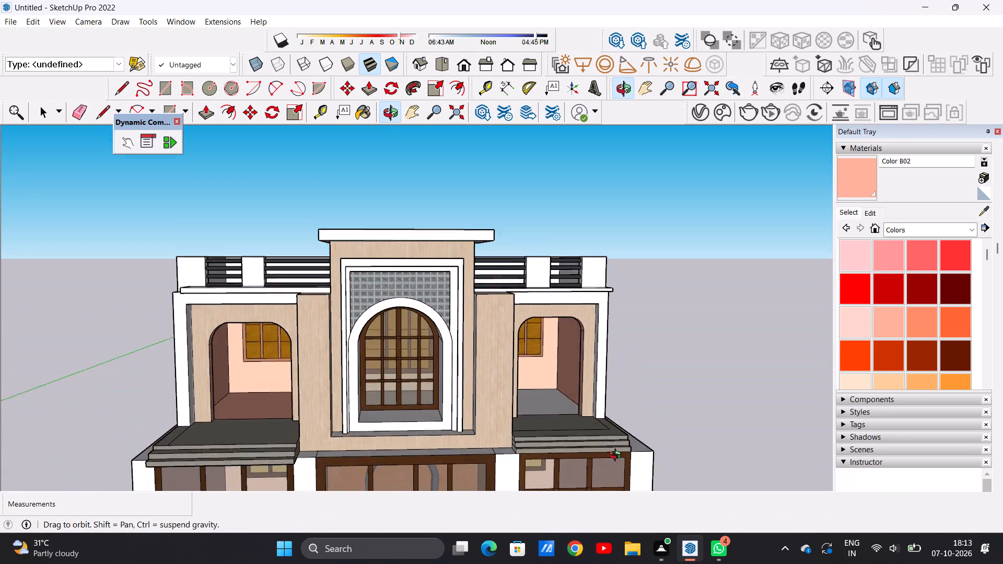
pyautogui.moveTo(617, 456); pyautogui.dragTo(617, 464, button='middle')
pyautogui.scroll(-12, 507, 365)
pyautogui.moveTo(482, 451); pyautogui.dragTo(487, 408, button='middle')
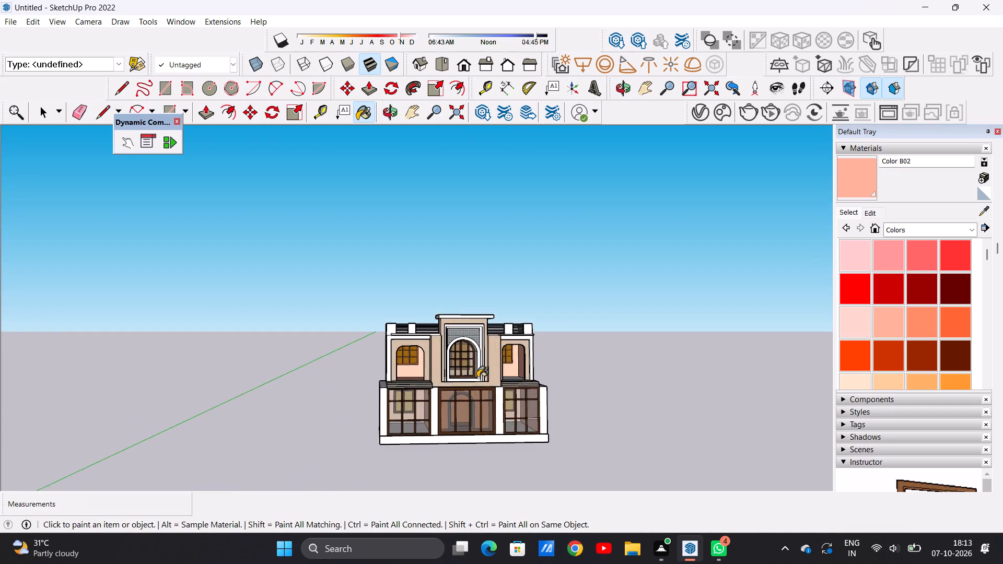
pyautogui.scroll(19, 477, 378)
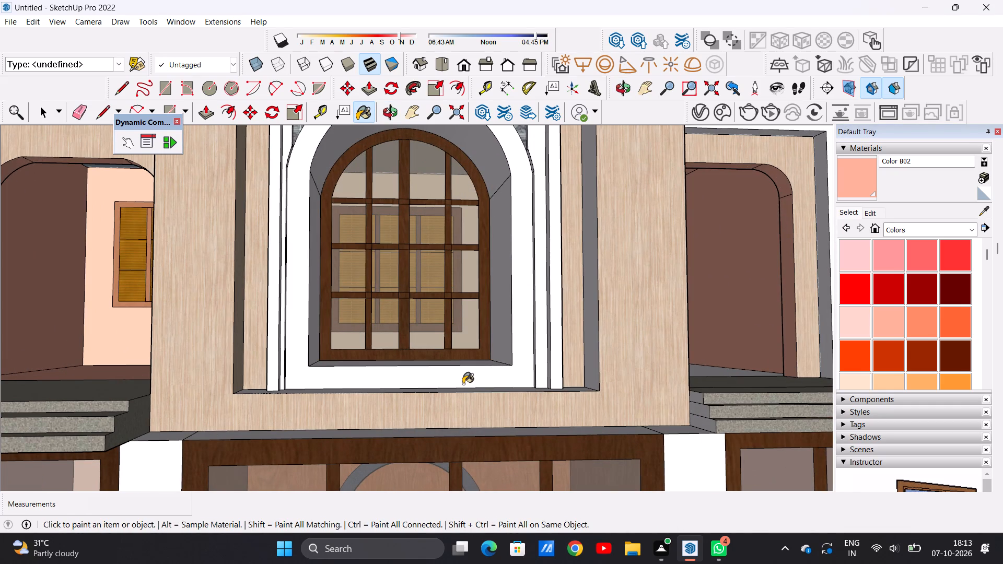
pyautogui.scroll(-8, 472, 355)
pyautogui.moveTo(562, 352); pyautogui.dragTo(418, 358, button='middle')
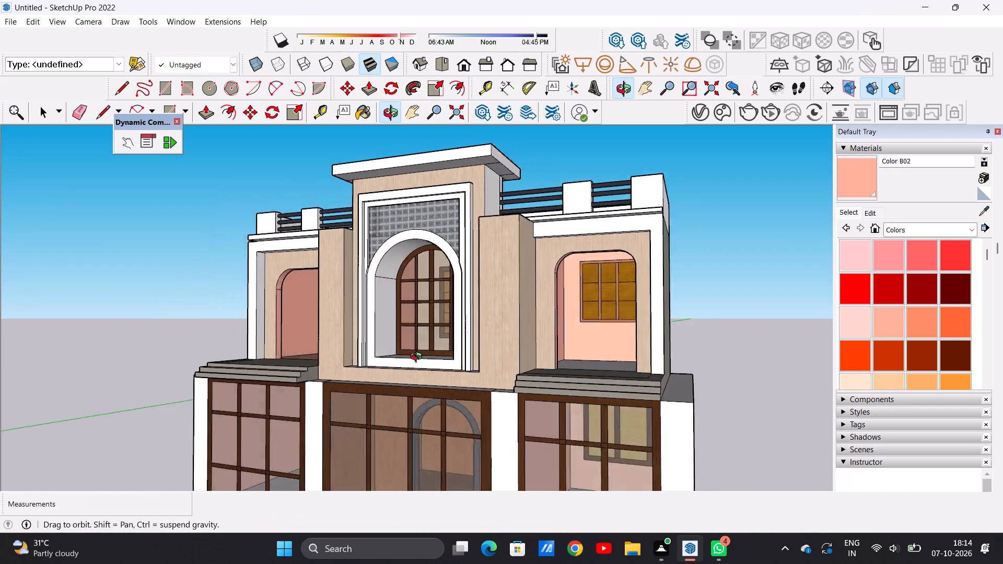
pyautogui.moveTo(418, 358); pyautogui.dragTo(578, 375, button='middle')
pyautogui.scroll(-10, 442, 274)
pyautogui.moveTo(491, 351); pyautogui.dragTo(437, 349, button='middle')
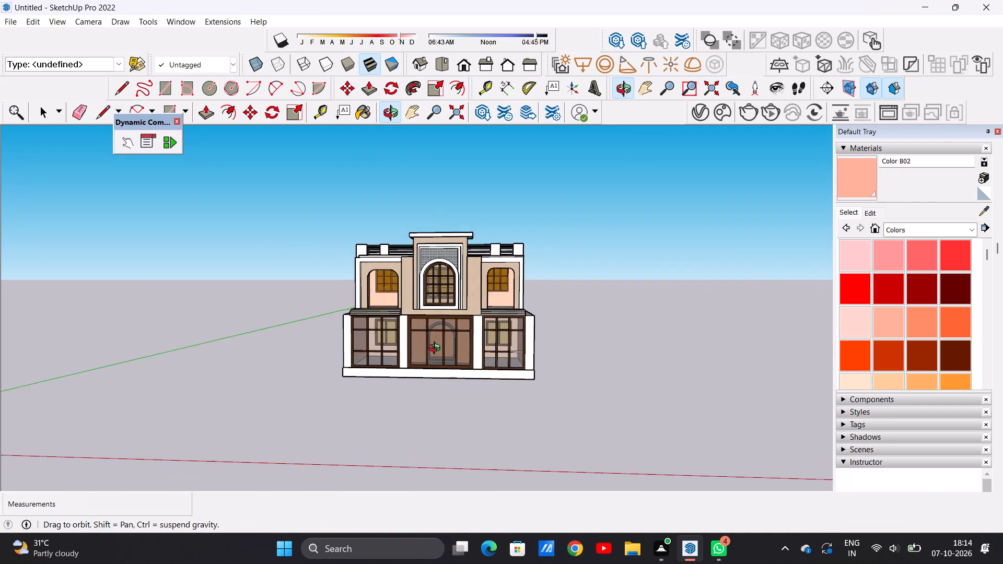
pyautogui.moveTo(437, 349); pyautogui.dragTo(477, 346, button='middle')
# Paint the left balcony's white surrounding border with Color B02, including its recessed side and top reveals and outer side edge.
pyautogui.scroll(15, 411, 272)
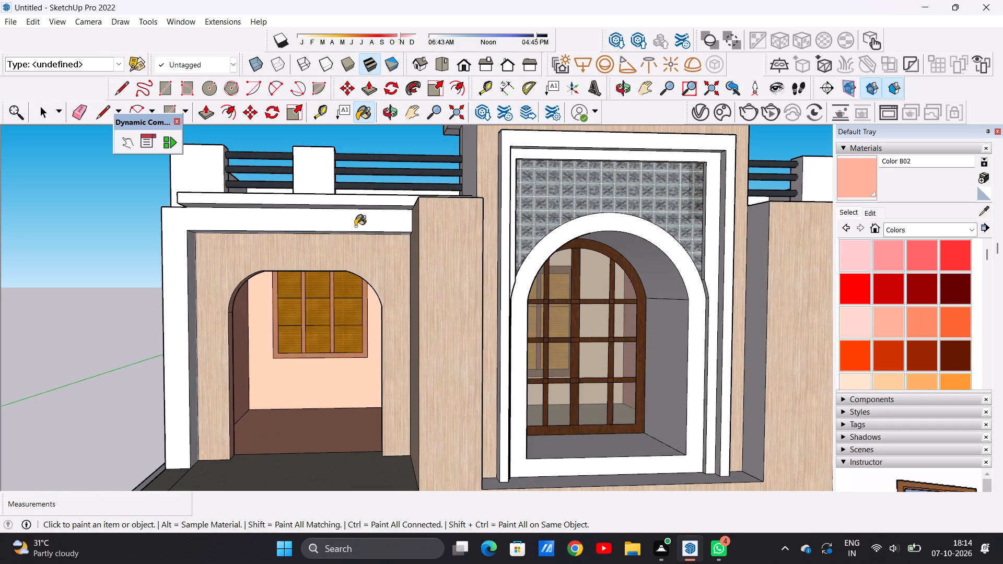
pyautogui.click(363, 219)
pyautogui.scroll(-3, 381, 239)
pyautogui.moveTo(370, 249); pyautogui.dragTo(248, 241, button='middle')
pyautogui.scroll(3, 260, 254)
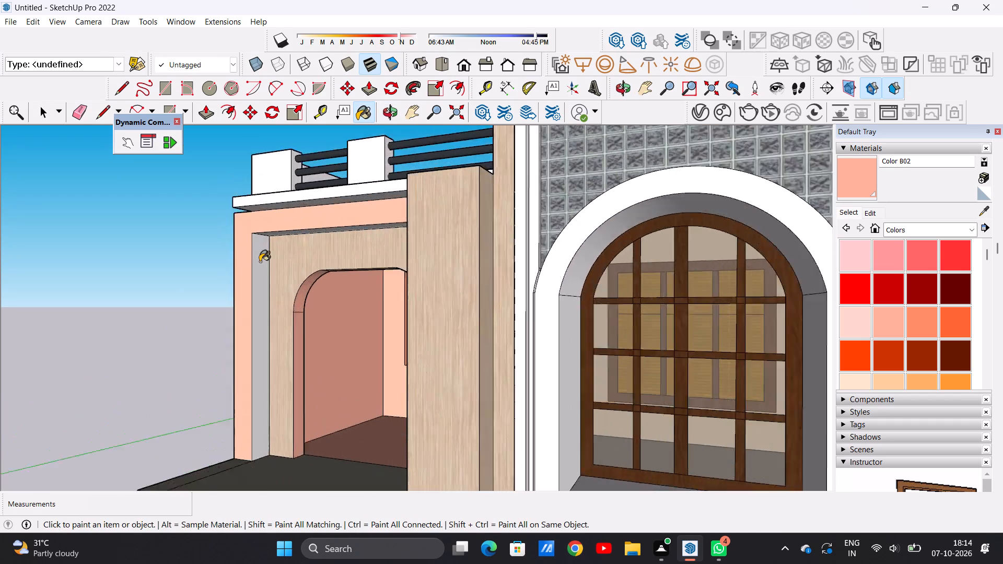
pyautogui.scroll(3, 260, 262)
pyautogui.scroll(-1, 265, 270)
pyautogui.scroll(4, 265, 271)
pyautogui.click(258, 272)
pyautogui.moveTo(327, 255); pyautogui.dragTo(364, 181, button='middle')
pyautogui.scroll(5, 357, 175)
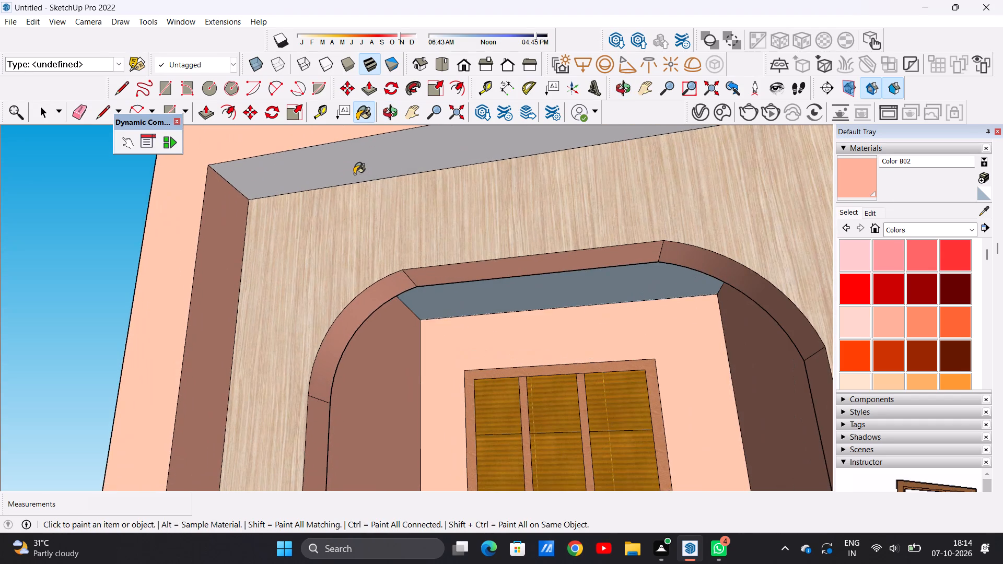
pyautogui.click(345, 162)
pyautogui.scroll(-12, 299, 258)
pyautogui.moveTo(336, 237); pyautogui.dragTo(342, 338, button='middle')
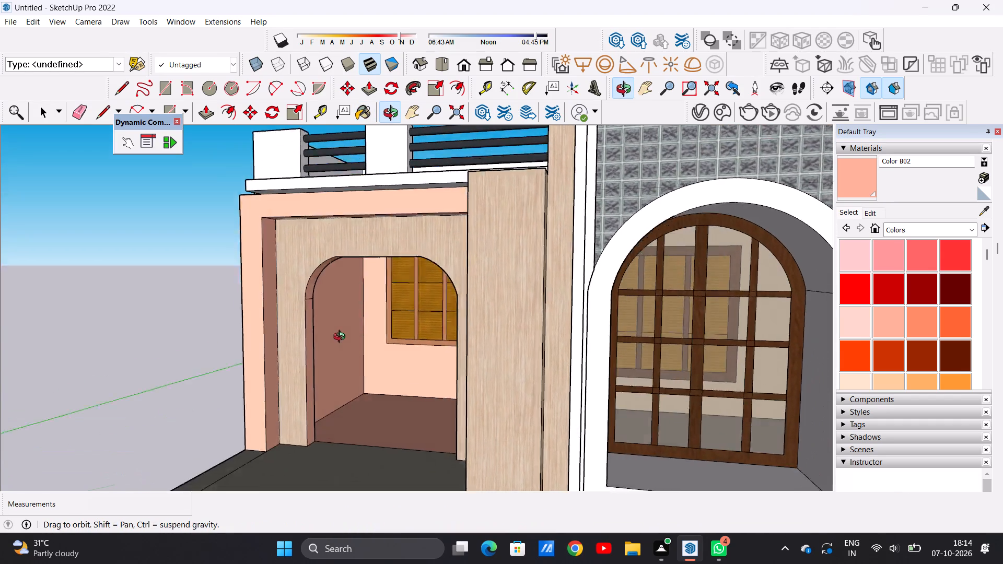
pyautogui.moveTo(342, 338); pyautogui.dragTo(472, 377, button='middle')
pyautogui.moveTo(321, 310); pyautogui.dragTo(475, 313, button='middle')
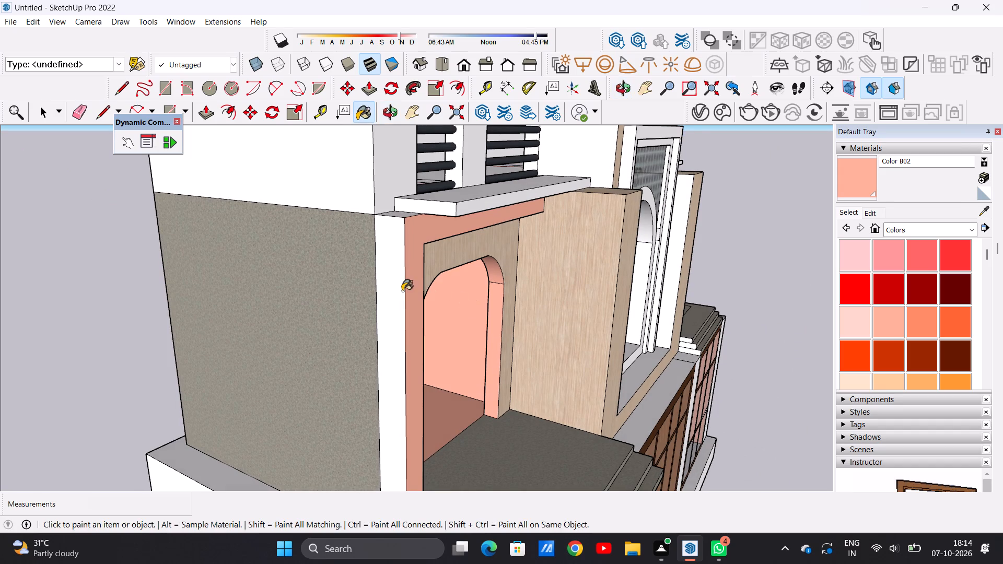
pyautogui.click(395, 290)
# Paint the right balcony's white surrounding border with Color B02, including its recessed side and top reveals and outer side edge.
pyautogui.scroll(-9, 346, 284)
pyautogui.moveTo(562, 287); pyautogui.dragTo(378, 253, button='middle')
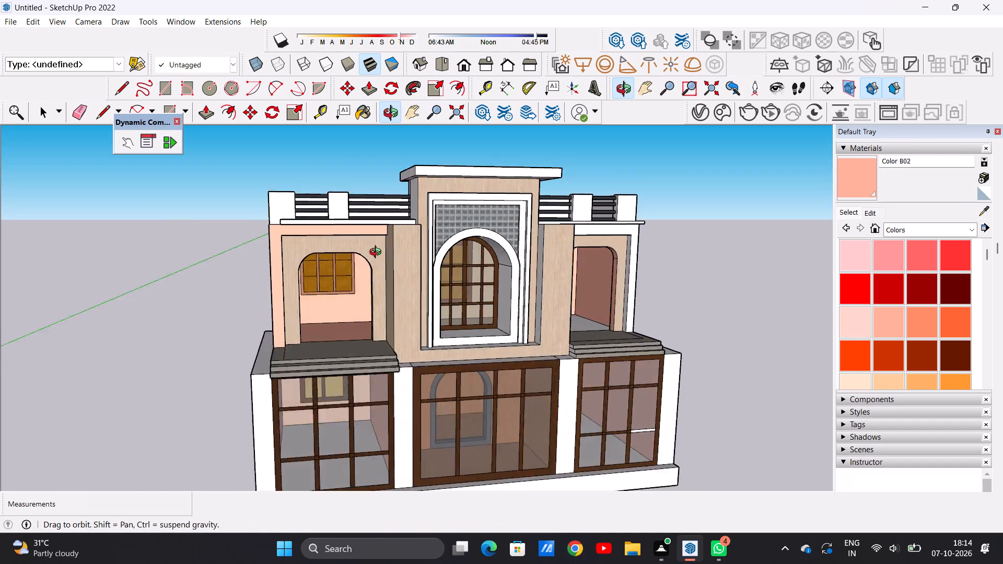
pyautogui.moveTo(378, 253); pyautogui.dragTo(340, 253, button='middle')
pyautogui.scroll(16, 705, 255)
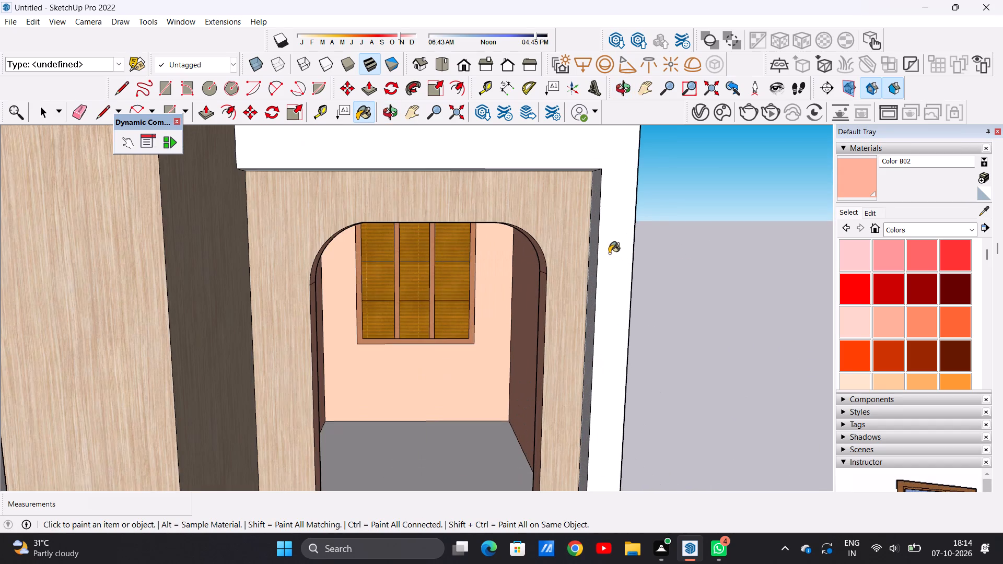
pyautogui.click(609, 253)
pyautogui.scroll(-5, 613, 239)
pyautogui.moveTo(585, 291); pyautogui.dragTo(619, 206, button='middle')
pyautogui.scroll(6, 590, 209)
pyautogui.scroll(-1, 581, 220)
pyautogui.scroll(2, 581, 220)
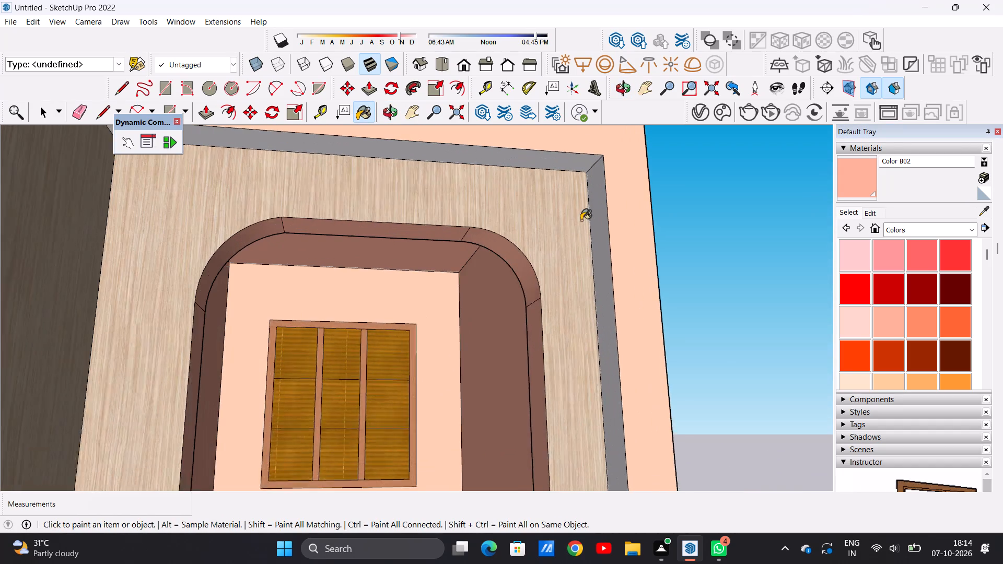
pyautogui.scroll(2, 581, 220)
pyautogui.click(596, 219)
pyautogui.click(558, 160)
pyautogui.scroll(-3, 563, 300)
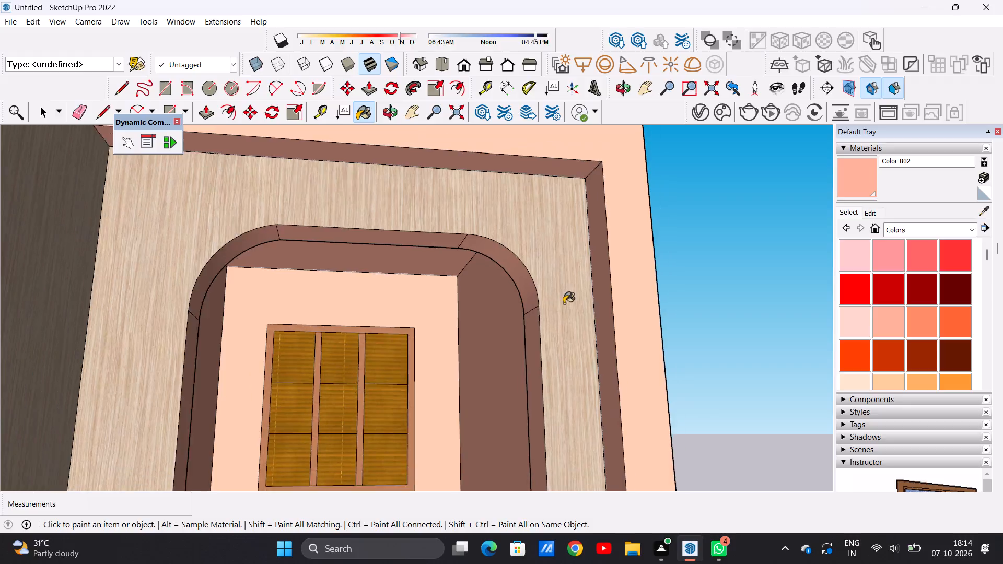
pyautogui.scroll(-10, 564, 303)
pyautogui.moveTo(615, 300); pyautogui.dragTo(380, 367, button='middle')
pyautogui.scroll(6, 555, 315)
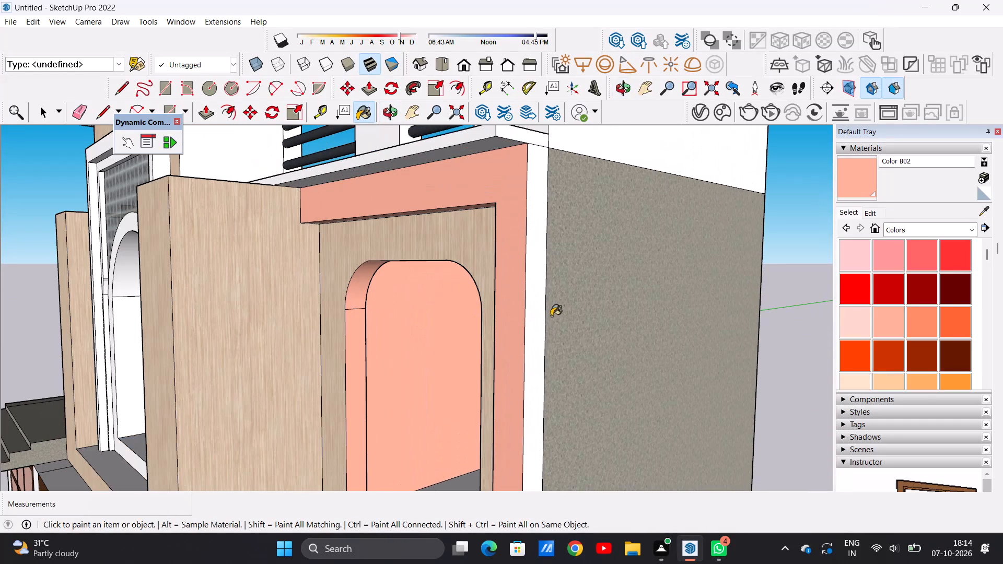
pyautogui.click(533, 332)
# Paint the front face of the white arched surround of the central upper window with Color B02.
pyautogui.scroll(-13, 584, 281)
pyautogui.moveTo(558, 287); pyautogui.dragTo(691, 342, button='middle')
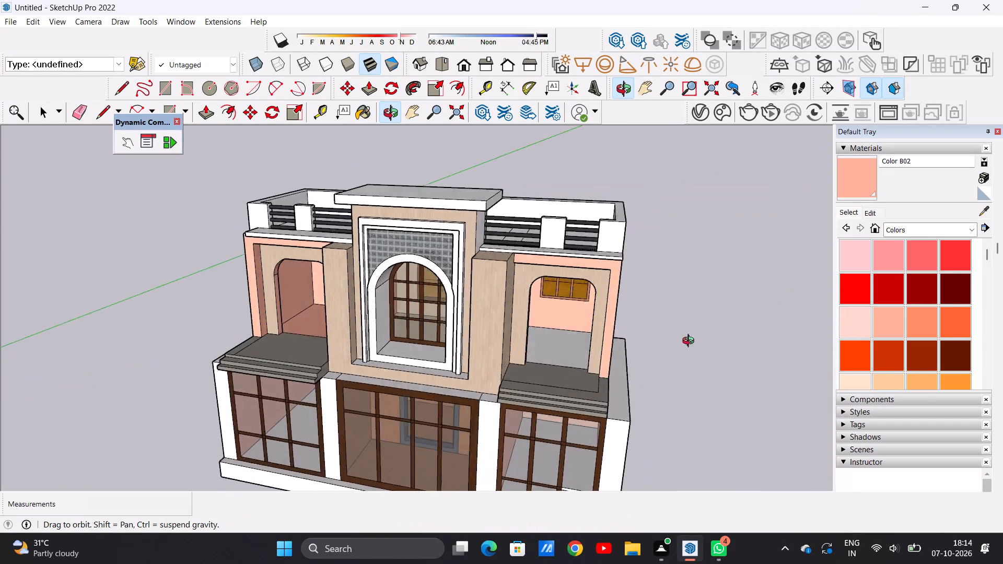
pyautogui.moveTo(691, 342); pyautogui.dragTo(755, 260, button='middle')
pyautogui.scroll(-5, 526, 287)
pyautogui.moveTo(528, 315); pyautogui.dragTo(526, 360, button='middle')
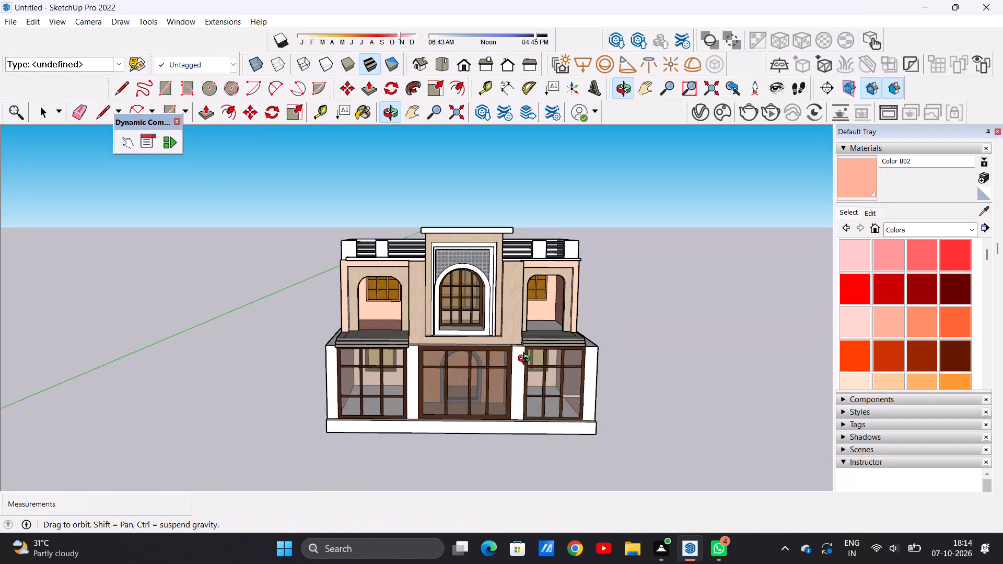
pyautogui.moveTo(526, 360); pyautogui.dragTo(544, 349, button='middle')
pyautogui.scroll(5, 495, 302)
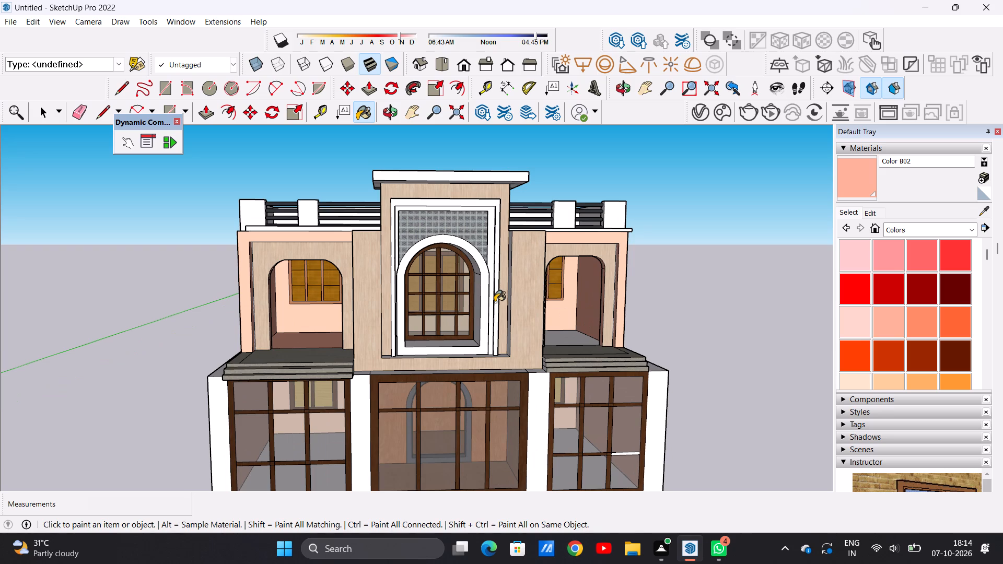
pyautogui.scroll(12, 475, 249)
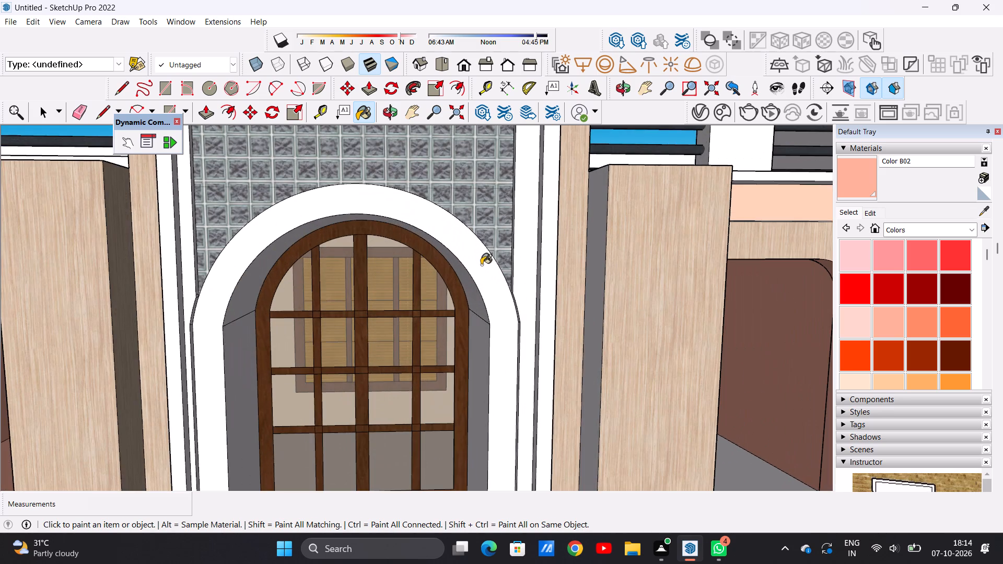
pyautogui.click(481, 265)
# Paint the central window recess with Color B02: both side reveals, the curved arch underside and the sill.
pyautogui.scroll(-6, 482, 263)
pyautogui.moveTo(448, 345); pyautogui.dragTo(570, 342, button='middle')
pyautogui.scroll(4, 519, 349)
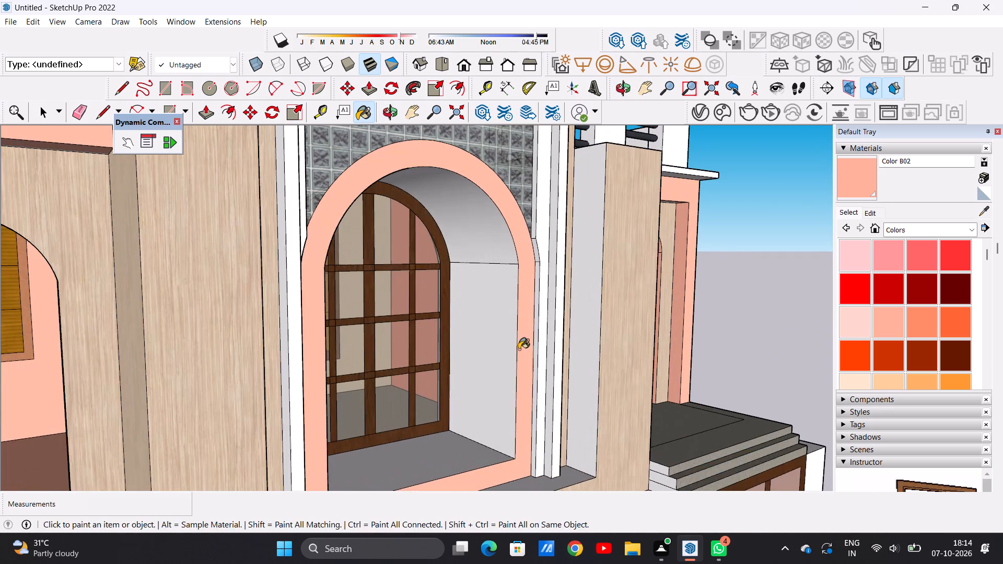
pyautogui.click(500, 344)
pyautogui.click(494, 241)
pyautogui.click(450, 437)
pyautogui.scroll(-2, 440, 370)
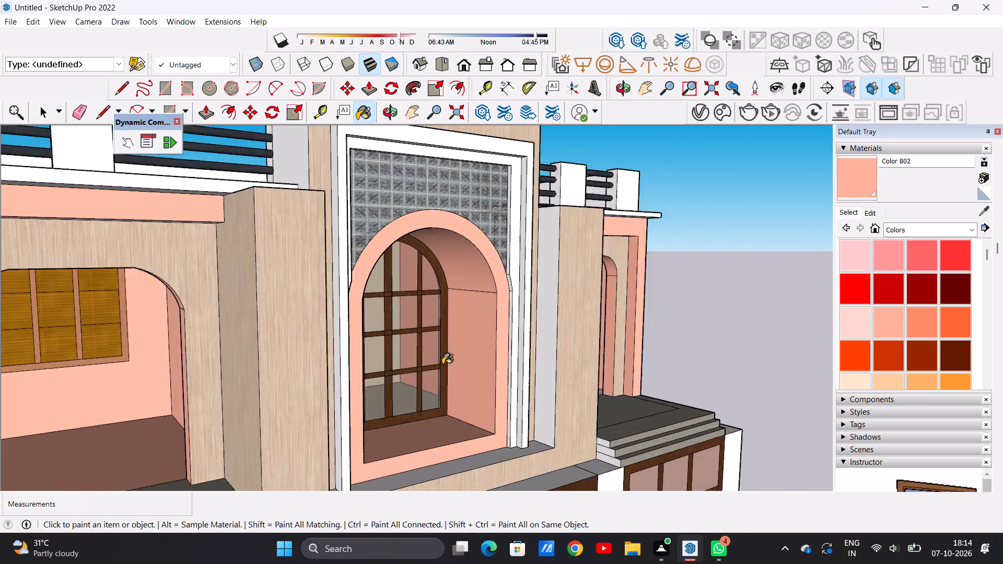
pyautogui.scroll(-3, 442, 365)
pyautogui.moveTo(516, 380); pyautogui.dragTo(303, 350, button='middle')
pyautogui.scroll(6, 332, 336)
pyautogui.click(290, 354)
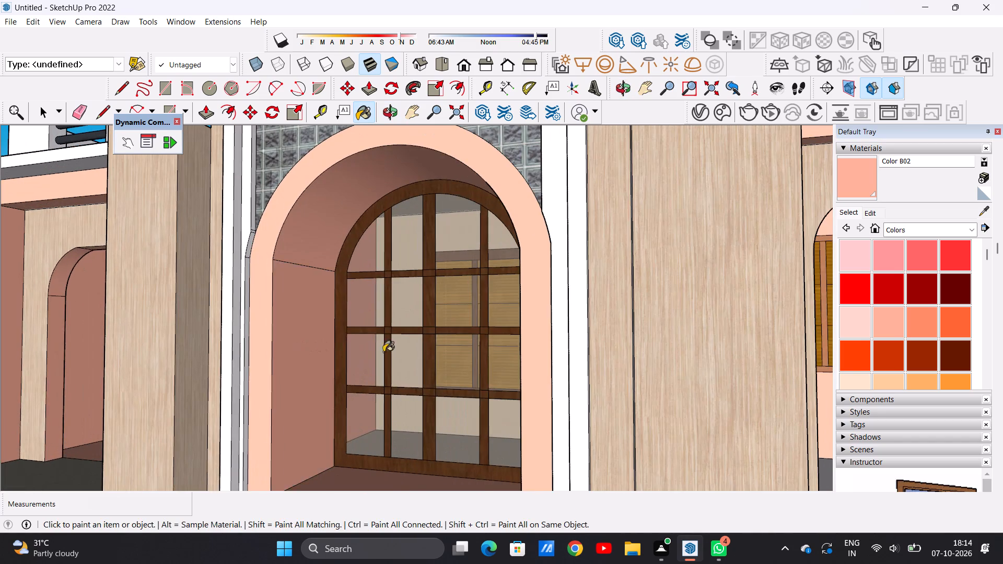
# Examine the facade's painted surfaces from above and from the front.
pyautogui.scroll(-13, 391, 354)
pyautogui.moveTo(428, 370); pyautogui.dragTo(511, 463, button='middle')
pyautogui.moveTo(462, 361); pyautogui.dragTo(450, 408, button='middle')
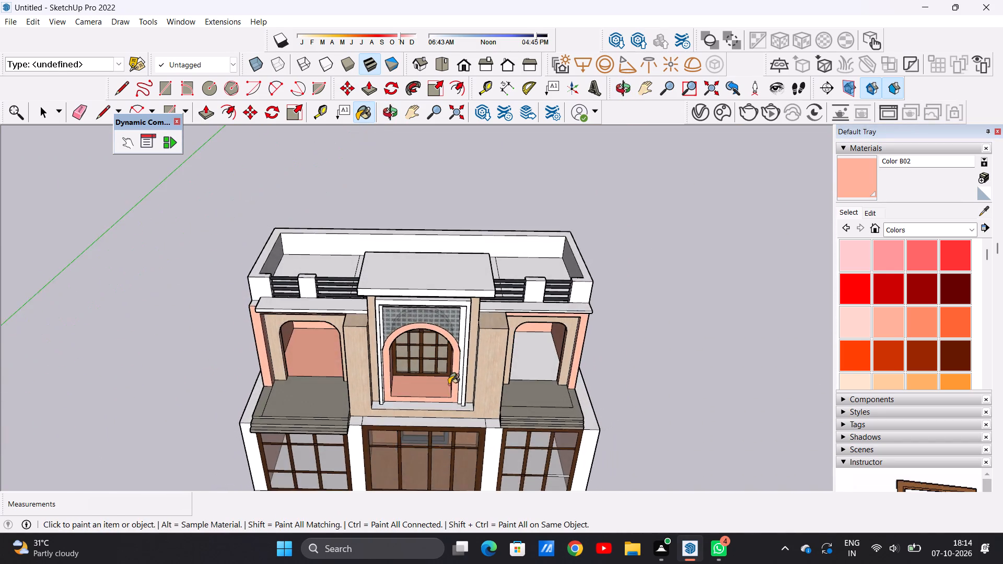
pyautogui.scroll(18, 445, 344)
pyautogui.scroll(-17, 441, 357)
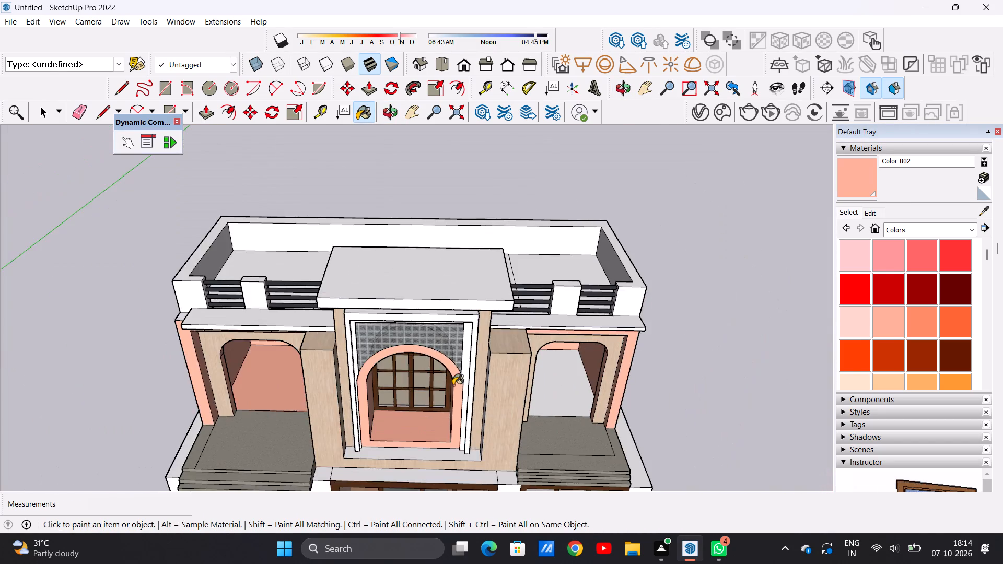
pyautogui.moveTo(450, 433); pyautogui.dragTo(460, 321, button='middle')
pyautogui.scroll(-11, 409, 362)
pyautogui.scroll(2, 421, 424)
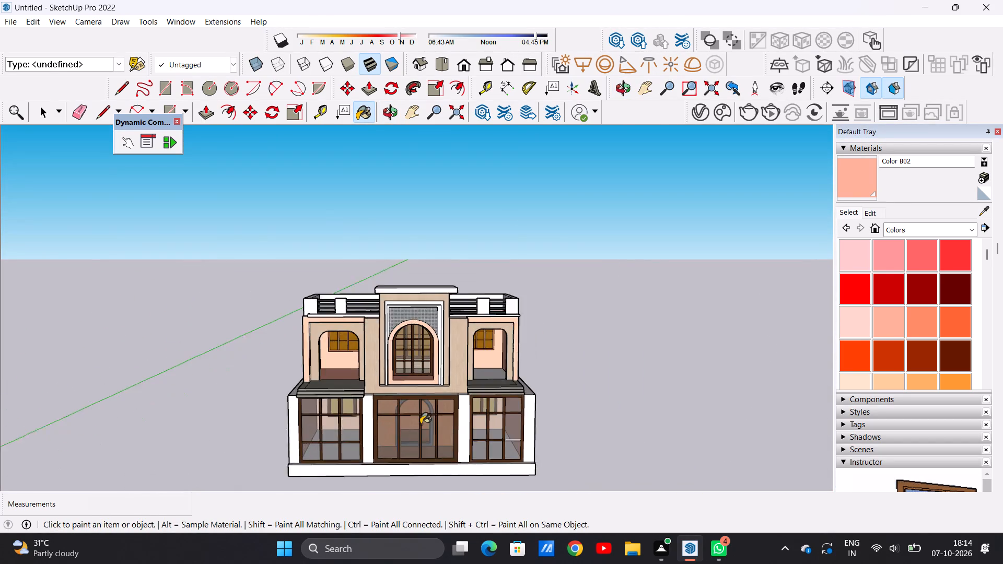
pyautogui.scroll(4, 421, 424)
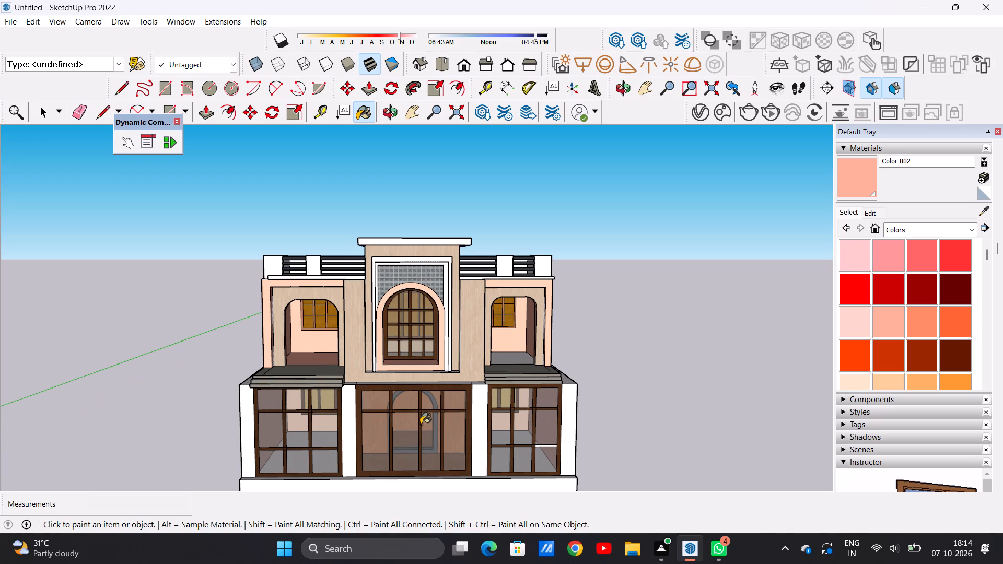
pyautogui.scroll(-2, 437, 407)
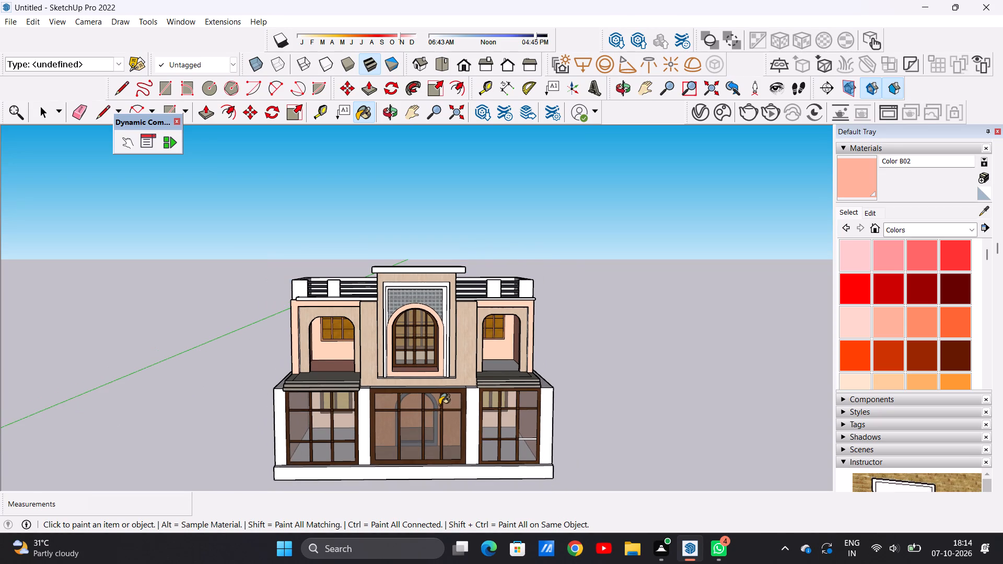
pyautogui.scroll(11, 450, 299)
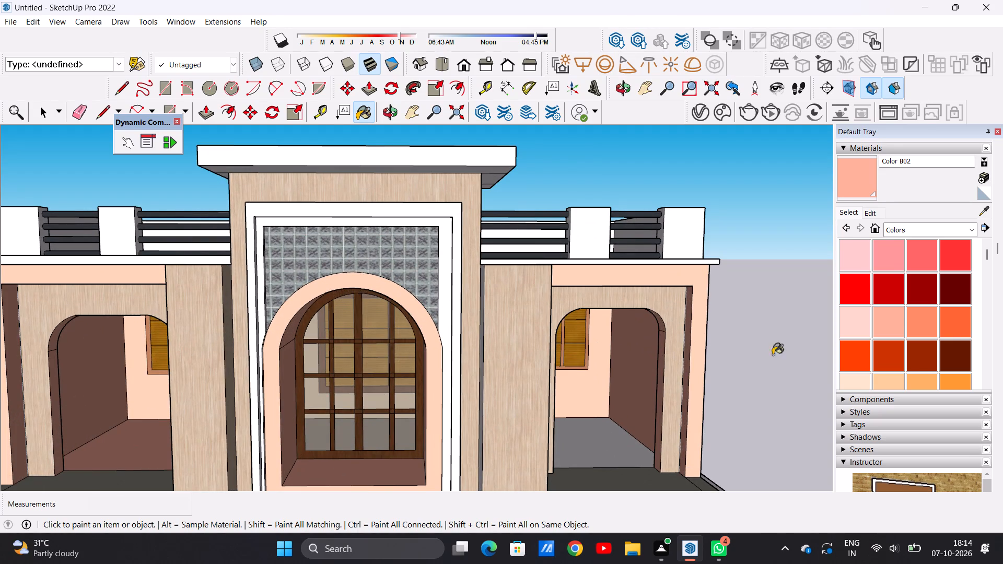
# Paint the front faces of both bands of the white rectangular frame around the central window with Formica Graystone from Synthetic Surfaces.
pyautogui.click(965, 229)
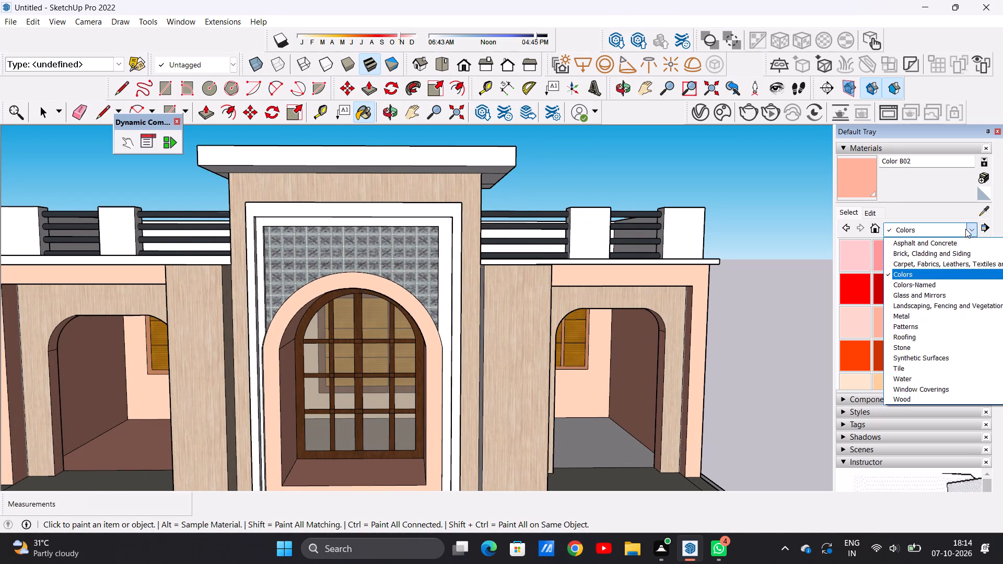
pyautogui.click(941, 359)
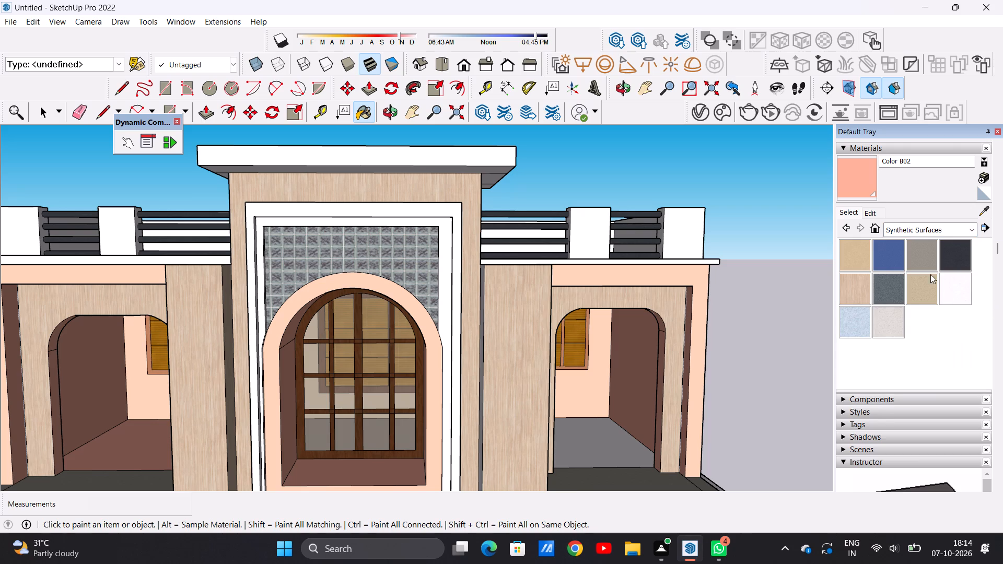
pyautogui.click(920, 253)
pyautogui.scroll(7, 457, 289)
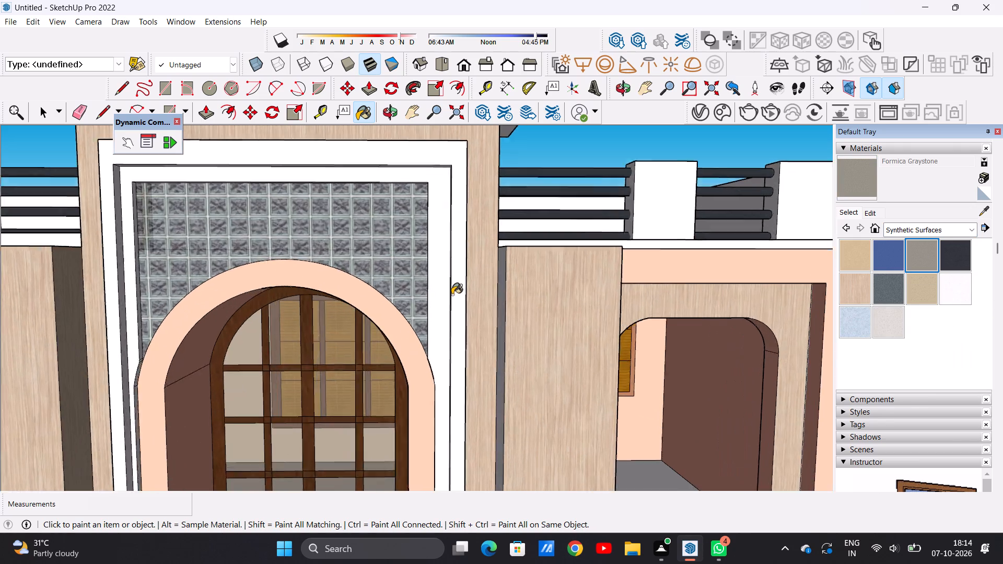
pyautogui.scroll(2, 452, 295)
pyautogui.click(462, 280)
pyautogui.click(431, 298)
# Paint the left inner reveals of the central rectangular frame with Formica Graystone, including the narrow strips and small ledge beside the arch.
pyautogui.scroll(-8, 452, 307)
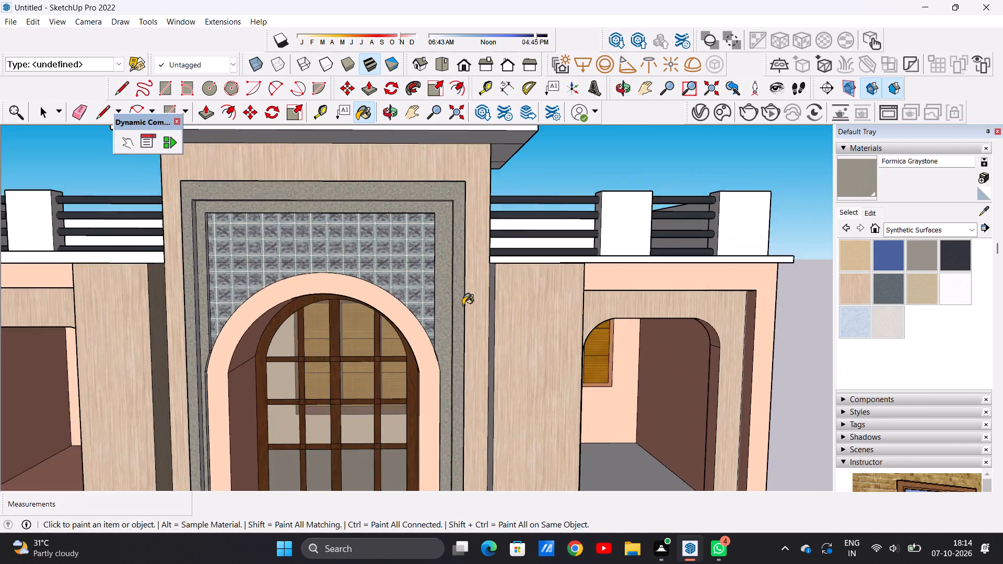
pyautogui.scroll(-2, 463, 305)
pyautogui.moveTo(468, 289); pyautogui.dragTo(289, 297, button='middle')
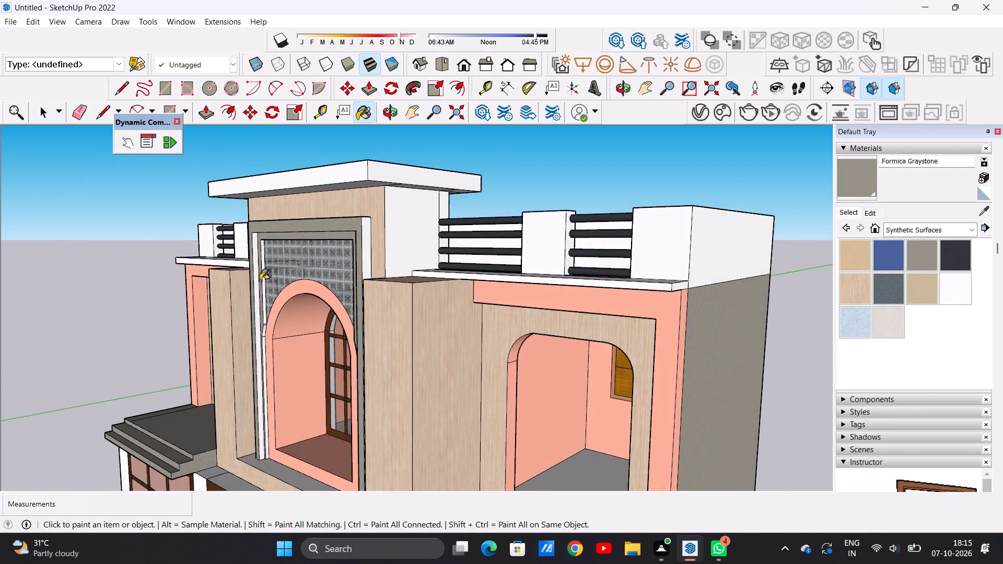
pyautogui.scroll(14, 259, 280)
pyautogui.click(273, 281)
pyautogui.click(241, 296)
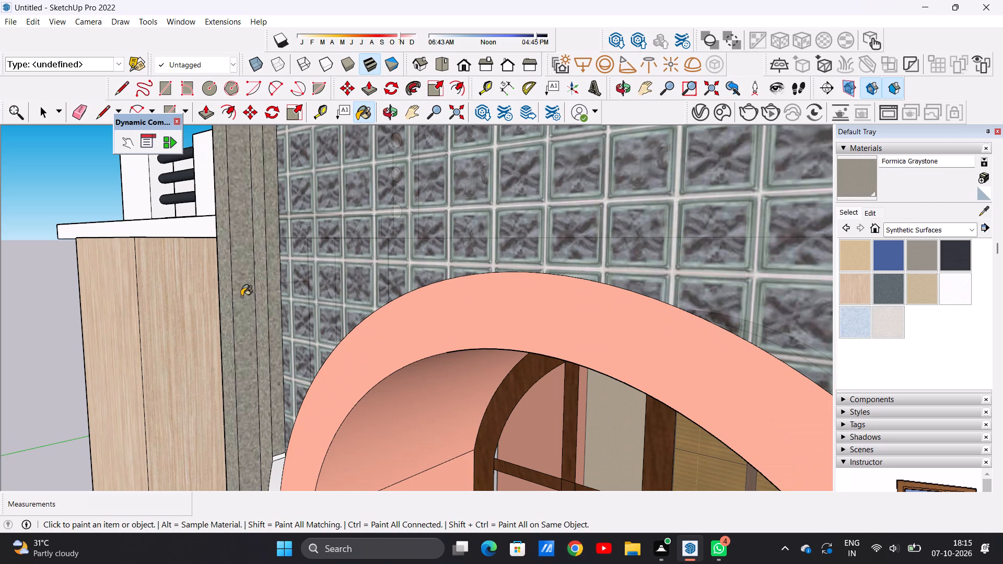
pyautogui.scroll(-9, 304, 294)
pyautogui.scroll(2, 287, 409)
pyautogui.scroll(-1, 287, 409)
pyautogui.scroll(1, 287, 410)
pyautogui.scroll(-1, 287, 410)
pyautogui.scroll(11, 287, 410)
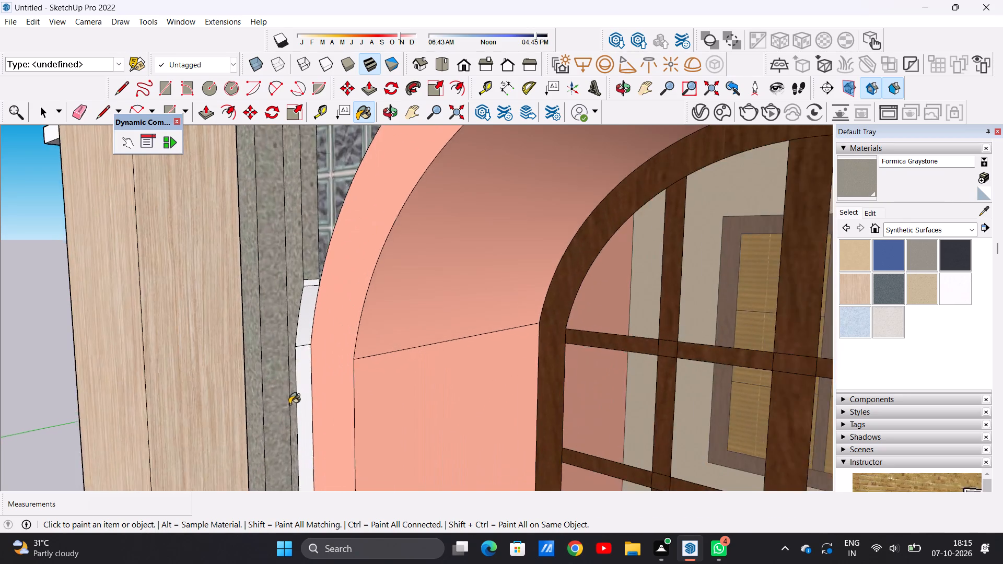
pyautogui.scroll(6, 289, 404)
pyautogui.click(307, 389)
pyautogui.click(309, 280)
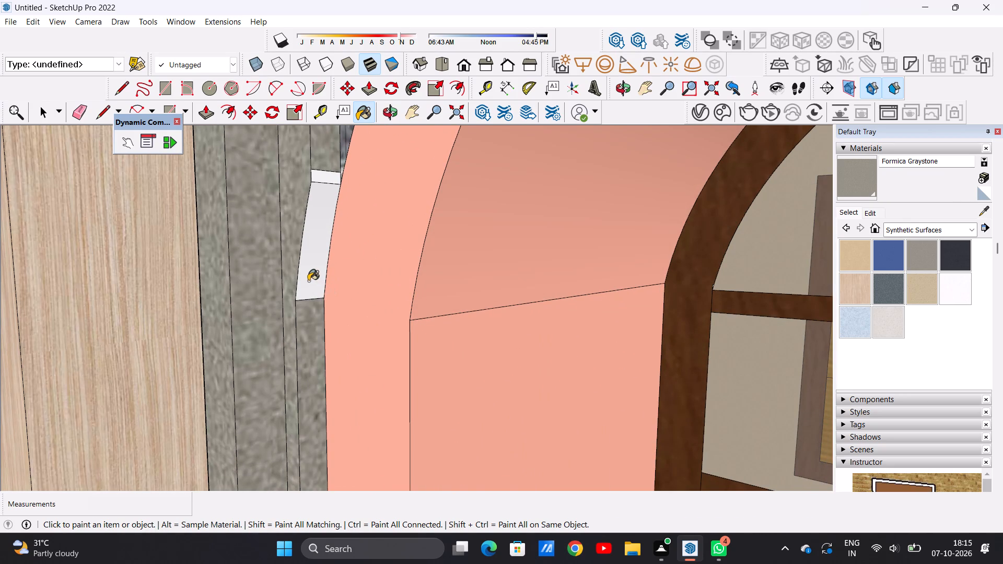
pyautogui.scroll(-7, 309, 324)
pyautogui.scroll(13, 326, 272)
pyautogui.click(310, 230)
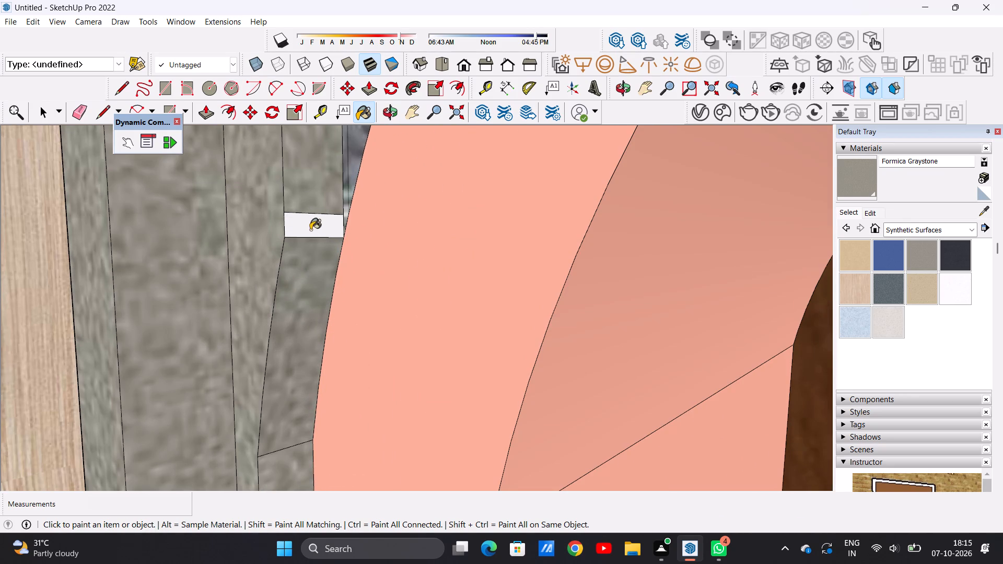
# Paint the right inner reveals of the central rectangular frame with Formica Graystone, including the narrow strips beside the arch.
pyautogui.scroll(-9, 299, 278)
pyautogui.scroll(1, 305, 272)
pyautogui.scroll(-20, 306, 272)
pyautogui.scroll(-4, 306, 272)
pyautogui.moveTo(309, 284); pyautogui.dragTo(389, 287, button='middle')
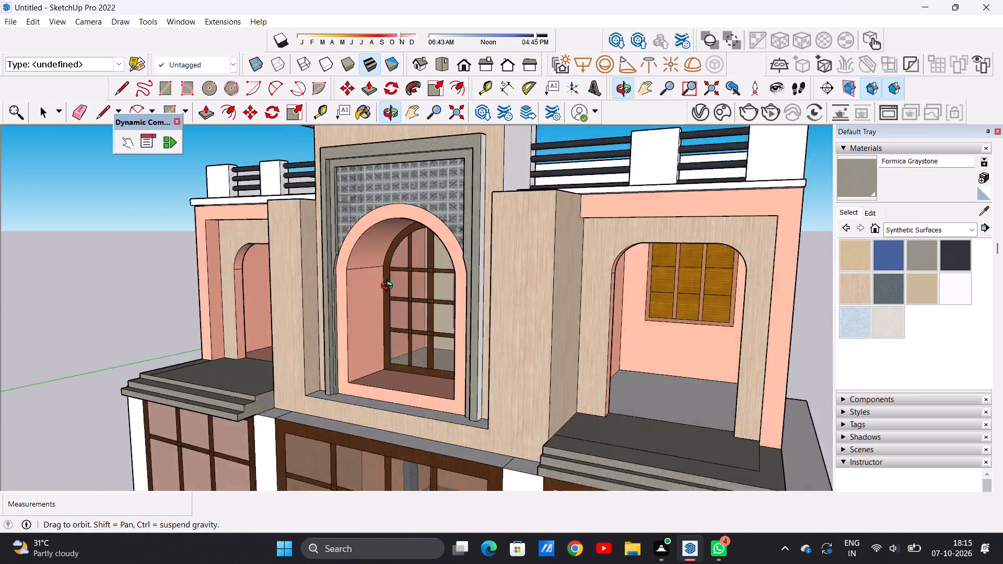
pyautogui.moveTo(389, 287); pyautogui.dragTo(638, 290, button='middle')
pyautogui.scroll(11, 558, 213)
pyautogui.scroll(-1, 555, 214)
pyautogui.scroll(3, 533, 230)
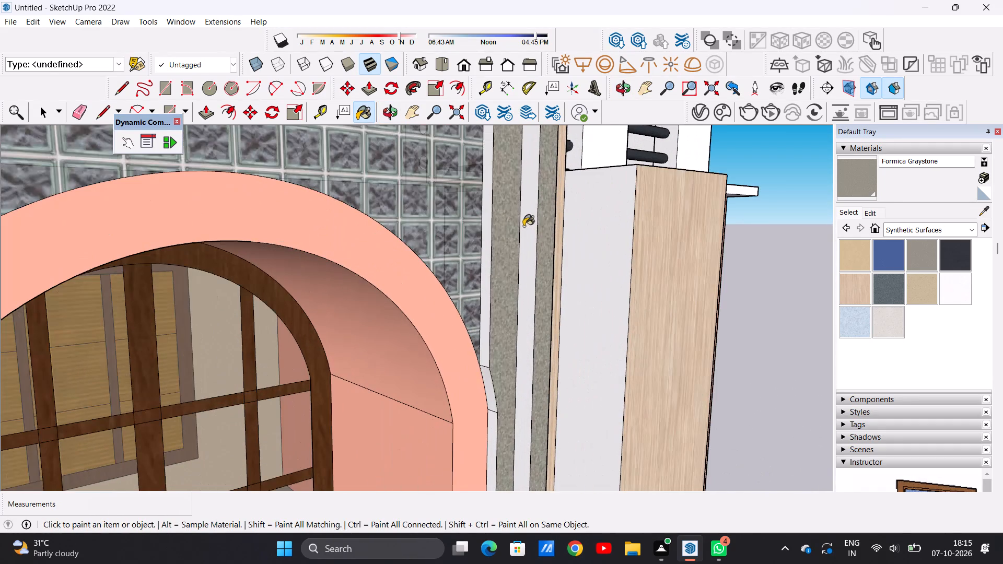
pyautogui.click(525, 221)
pyautogui.click(485, 217)
pyautogui.scroll(-3, 485, 227)
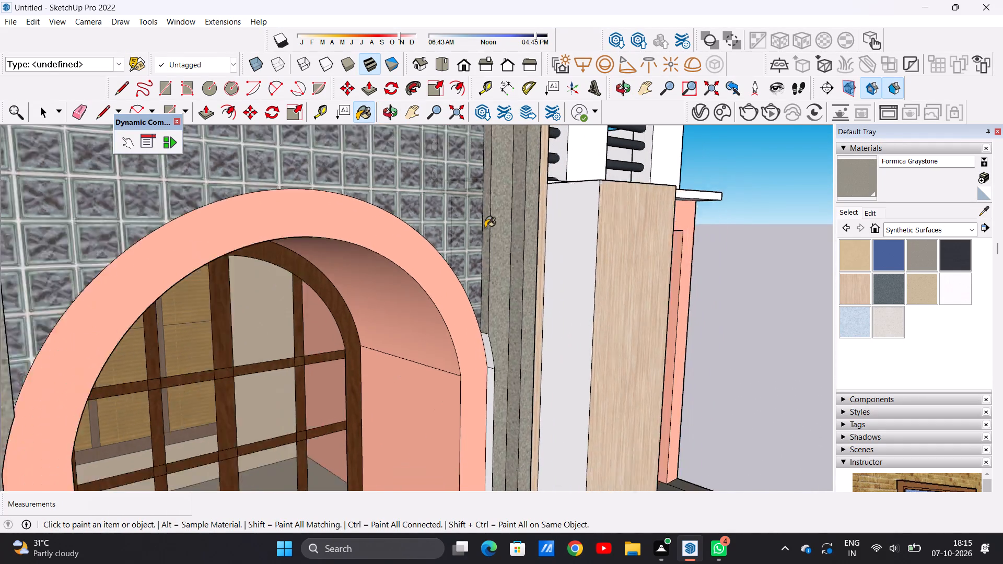
pyautogui.scroll(-3, 485, 228)
pyautogui.scroll(12, 479, 328)
pyautogui.click(502, 311)
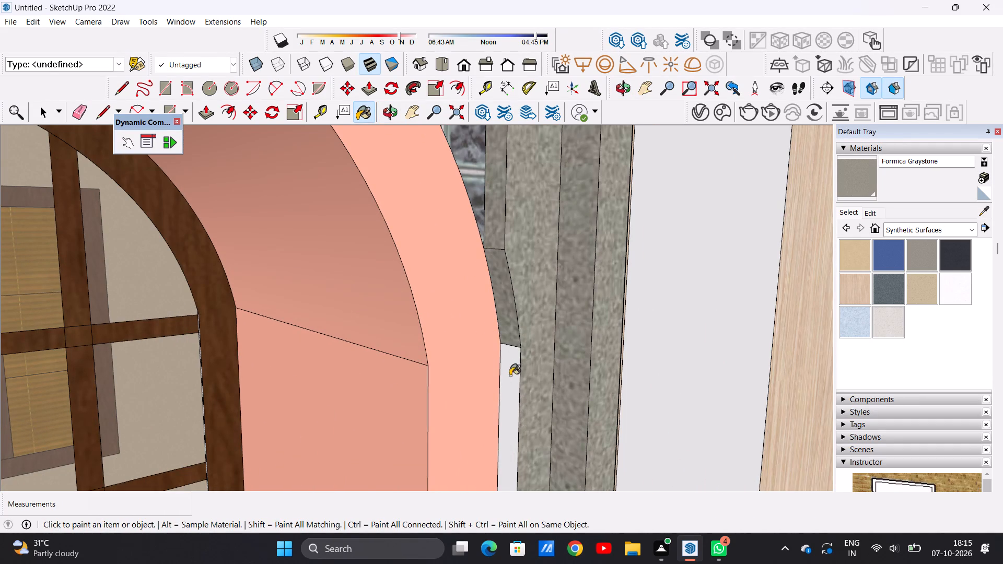
pyautogui.click(510, 375)
# Paint the outer right and left side faces of the central rectangular frame with Formica Graystone.
pyautogui.scroll(-20, 492, 324)
pyautogui.scroll(-6, 492, 324)
pyautogui.moveTo(507, 297); pyautogui.dragTo(325, 294, button='middle')
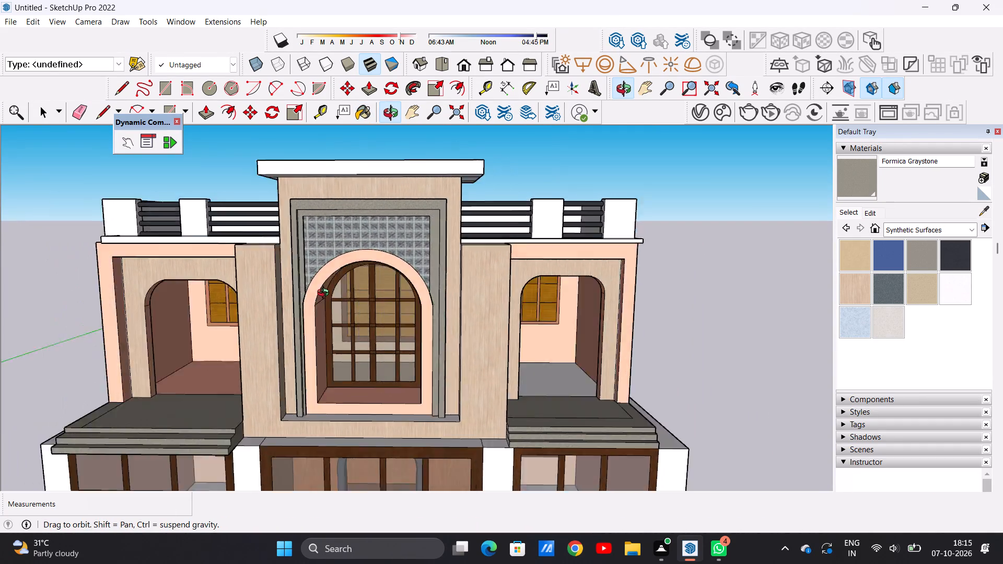
pyautogui.moveTo(325, 294); pyautogui.dragTo(196, 292, button='middle')
pyautogui.scroll(12, 437, 231)
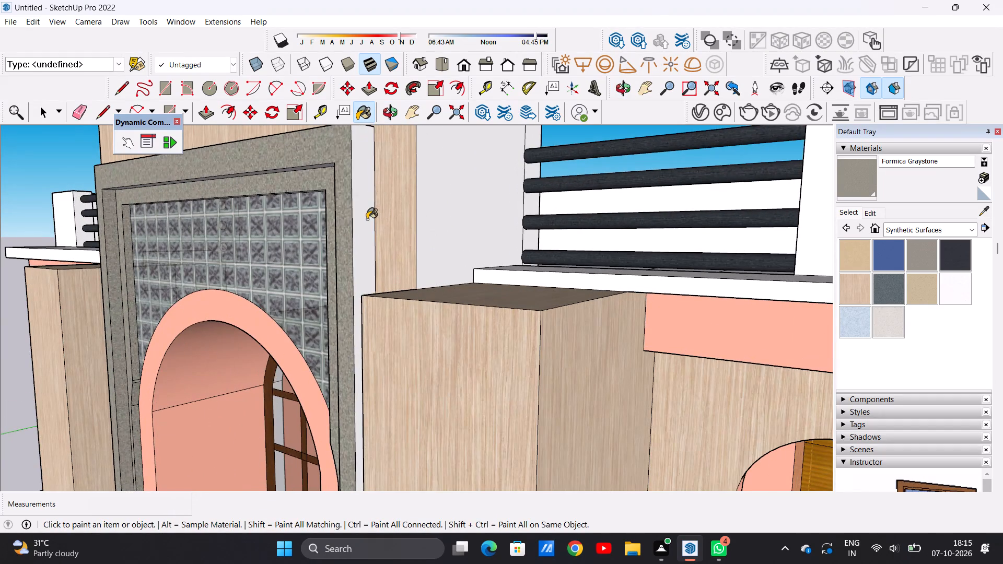
pyautogui.click(367, 219)
pyautogui.scroll(-13, 494, 264)
pyautogui.moveTo(377, 287); pyautogui.dragTo(694, 323, button='middle')
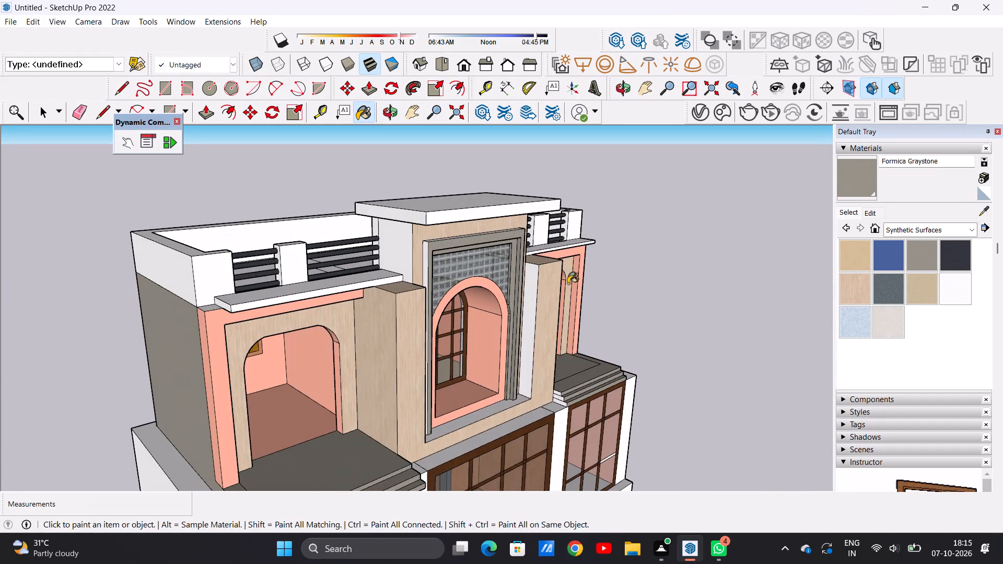
pyautogui.scroll(18, 463, 279)
pyautogui.click(360, 271)
# Paint the white right and left side walls of the raised central block with Formica Laminate Light, including the narrow strip behind the left railing.
pyautogui.scroll(-5, 417, 278)
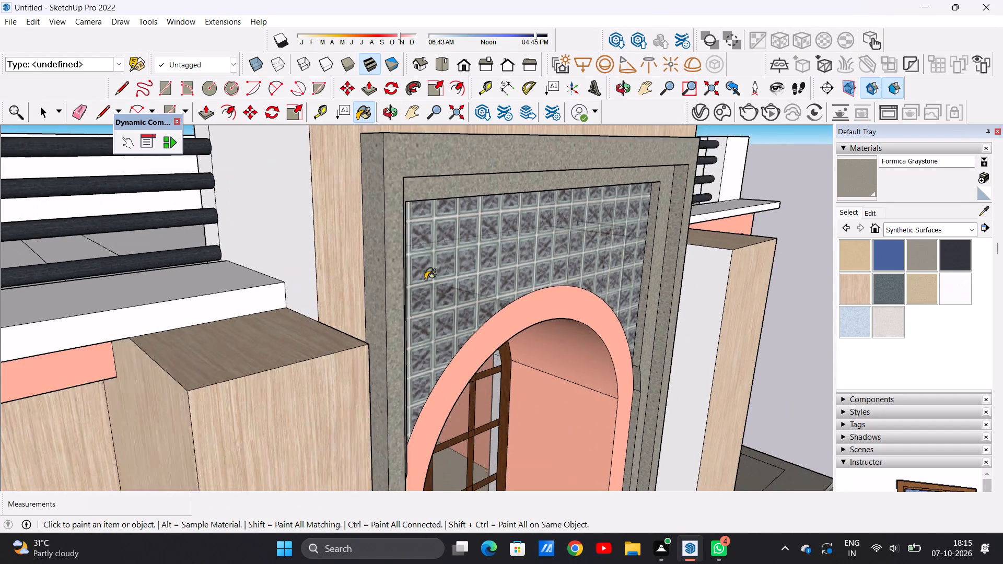
pyautogui.scroll(-2, 425, 279)
pyautogui.scroll(1, 425, 274)
pyautogui.scroll(-14, 425, 274)
pyautogui.moveTo(505, 310); pyautogui.dragTo(382, 276, button='middle')
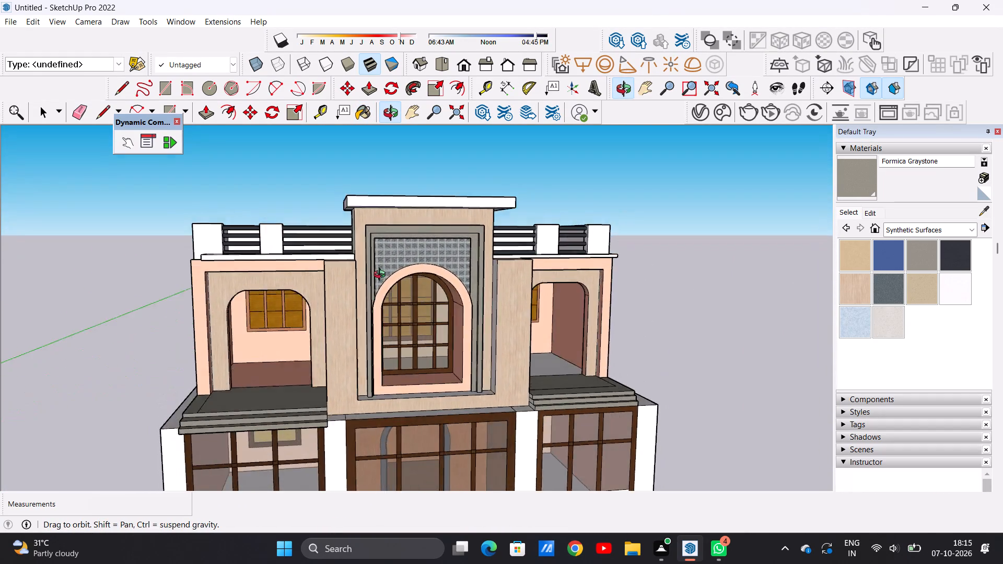
pyautogui.moveTo(382, 276); pyautogui.dragTo(322, 268, button='middle')
pyautogui.moveTo(491, 268); pyautogui.dragTo(485, 269, button='middle')
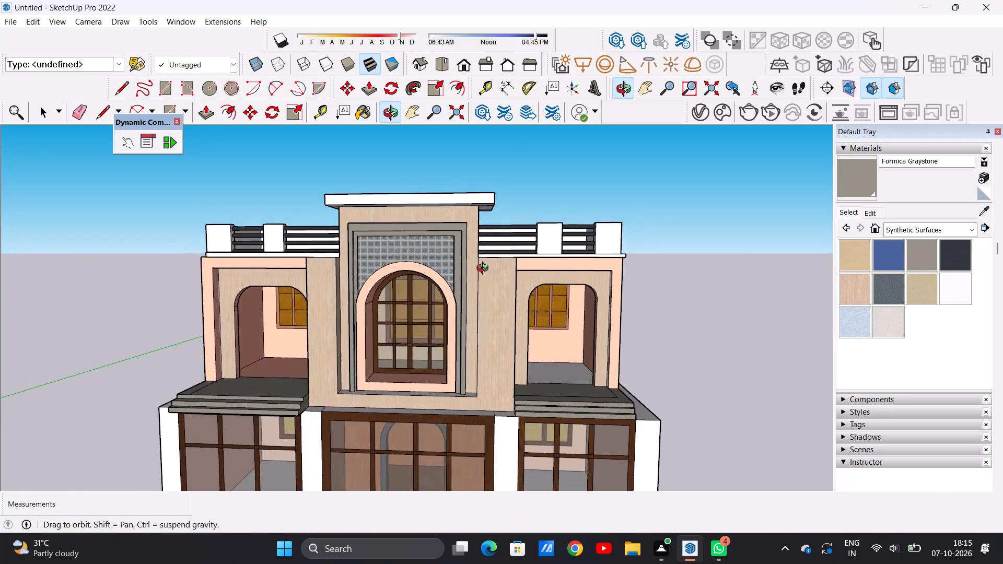
pyautogui.moveTo(485, 269); pyautogui.dragTo(339, 271, button='middle')
pyautogui.scroll(6, 445, 203)
pyautogui.click(859, 288)
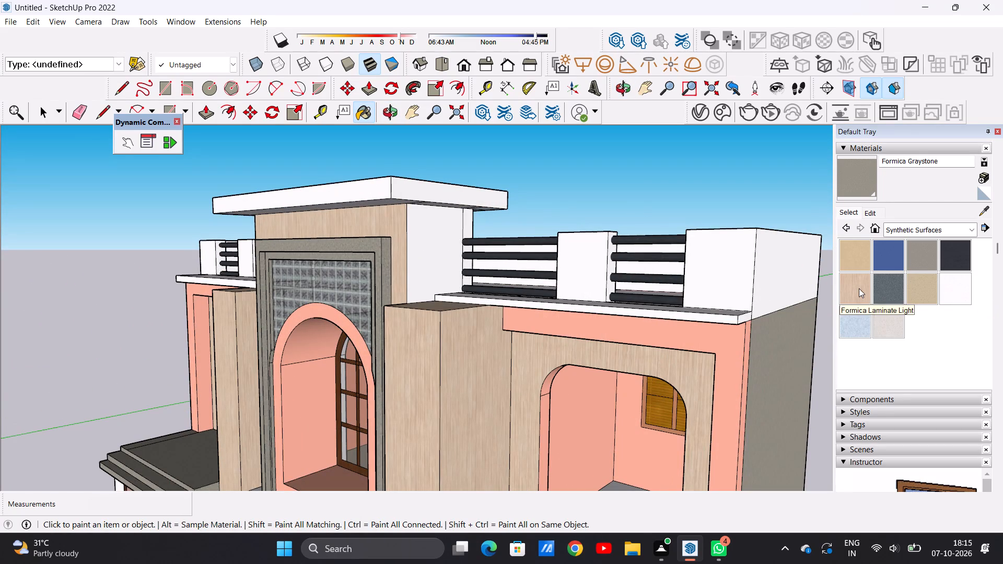
pyautogui.scroll(6, 541, 245)
pyautogui.click(389, 242)
pyautogui.scroll(-6, 425, 246)
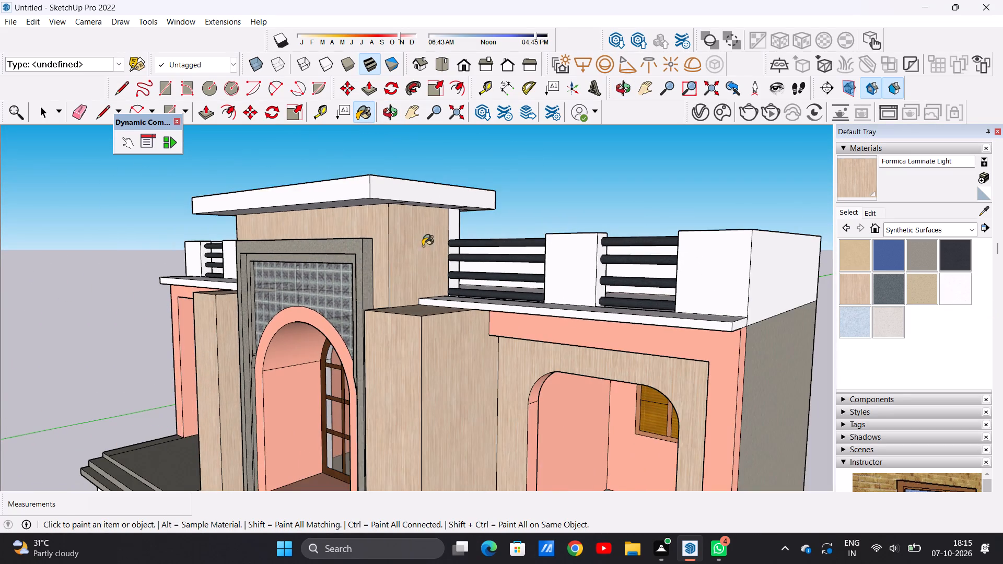
pyautogui.moveTo(326, 252); pyautogui.dragTo(589, 263, button='middle')
pyautogui.moveTo(363, 265); pyautogui.dragTo(533, 272, button='middle')
pyautogui.scroll(5, 446, 273)
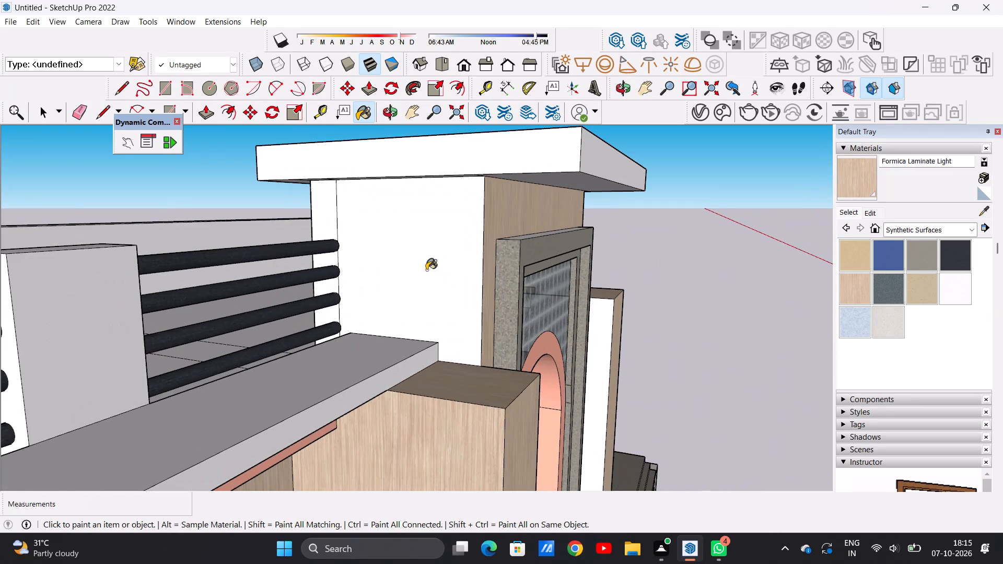
pyautogui.click(426, 270)
pyautogui.click(328, 211)
# Paint the front edge of the central block's roof slab and its front and right underside with Formica Laminate Dark.
pyautogui.scroll(-4, 418, 263)
pyautogui.moveTo(557, 270); pyautogui.dragTo(438, 254, button='middle')
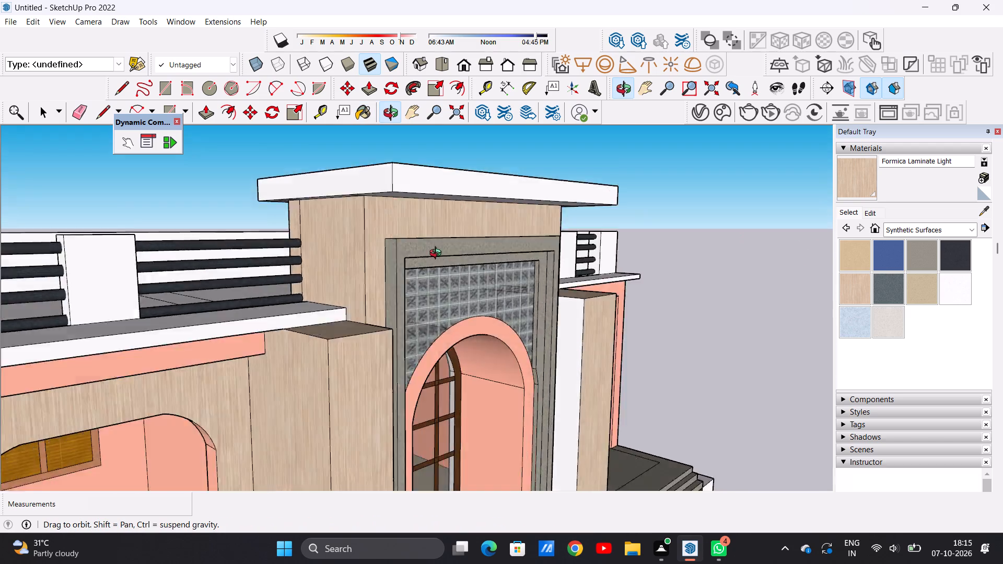
pyautogui.moveTo(438, 254); pyautogui.dragTo(343, 240, button='middle')
pyautogui.scroll(-14, 344, 243)
pyautogui.moveTo(436, 267); pyautogui.dragTo(402, 289, button='middle')
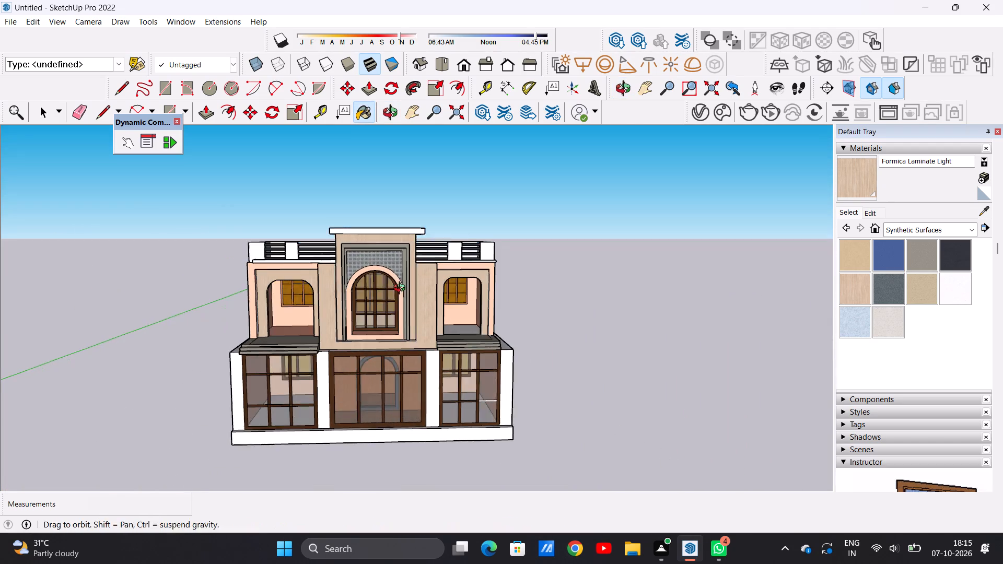
pyautogui.moveTo(402, 289); pyautogui.dragTo(399, 296, button='middle')
pyautogui.scroll(-4, 396, 292)
pyautogui.scroll(9, 401, 268)
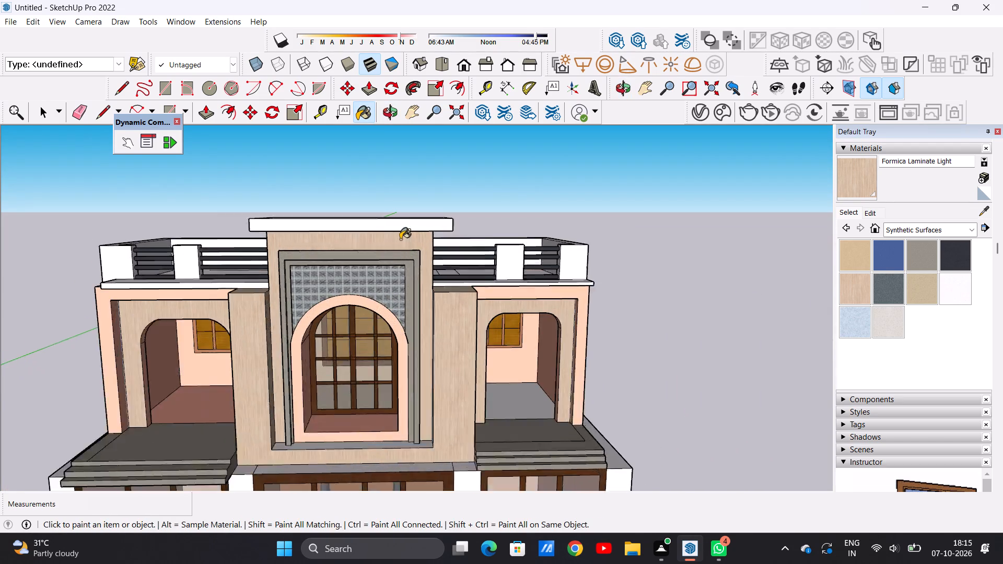
pyautogui.scroll(2, 400, 239)
pyautogui.click(959, 257)
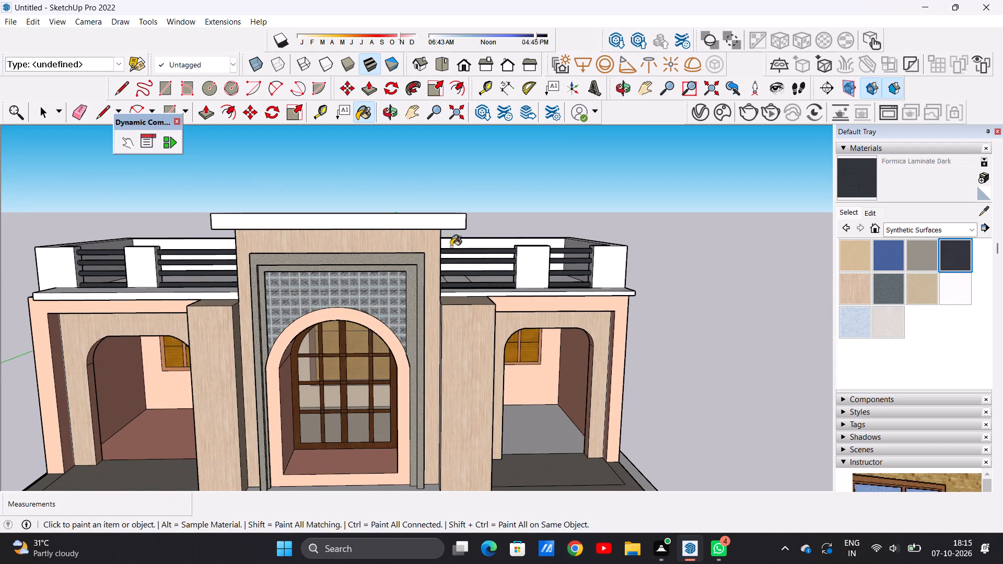
pyautogui.scroll(9, 431, 237)
pyautogui.click(413, 208)
pyautogui.moveTo(433, 273); pyautogui.dragTo(444, 195, button='middle')
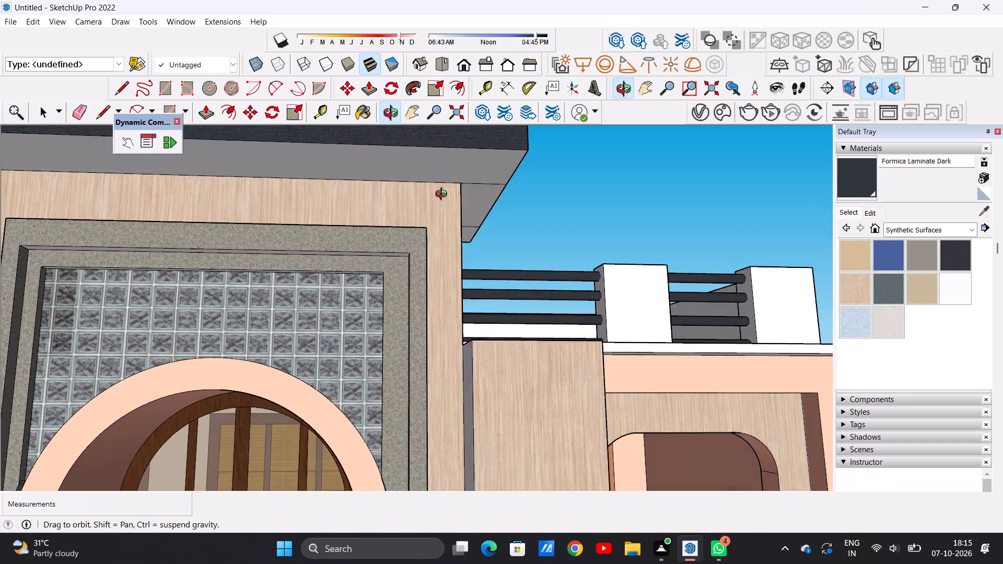
pyautogui.moveTo(444, 195); pyautogui.dragTo(444, 188, button='middle')
pyautogui.scroll(3, 448, 170)
pyautogui.click(445, 163)
pyautogui.click(488, 204)
# Paint the left underside of the central roof slab with Formica Laminate Dark, including its small rear sections.
pyautogui.scroll(-2, 439, 256)
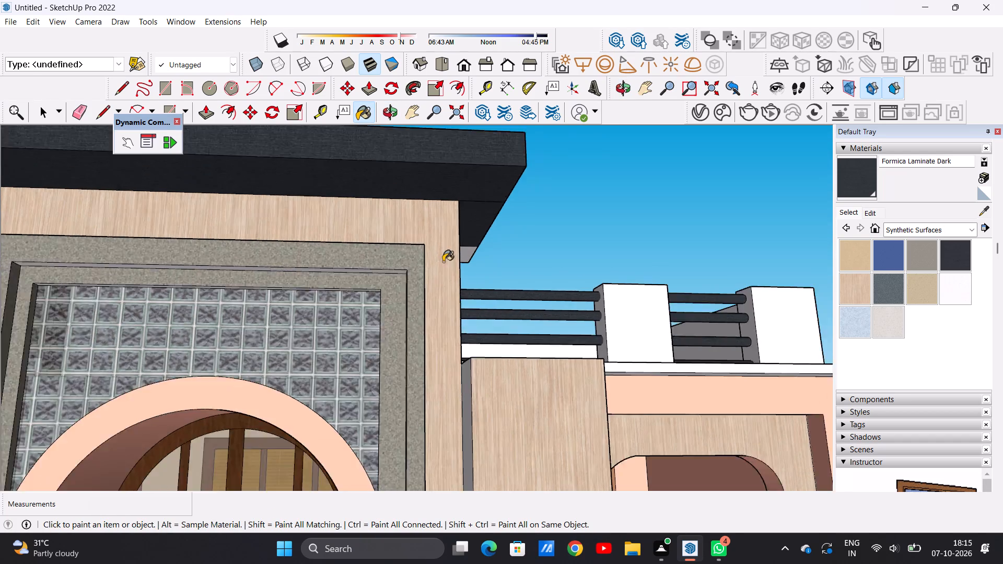
pyautogui.scroll(-8, 443, 262)
pyautogui.moveTo(209, 240); pyautogui.dragTo(299, 244, button='middle')
pyautogui.scroll(9, 264, 212)
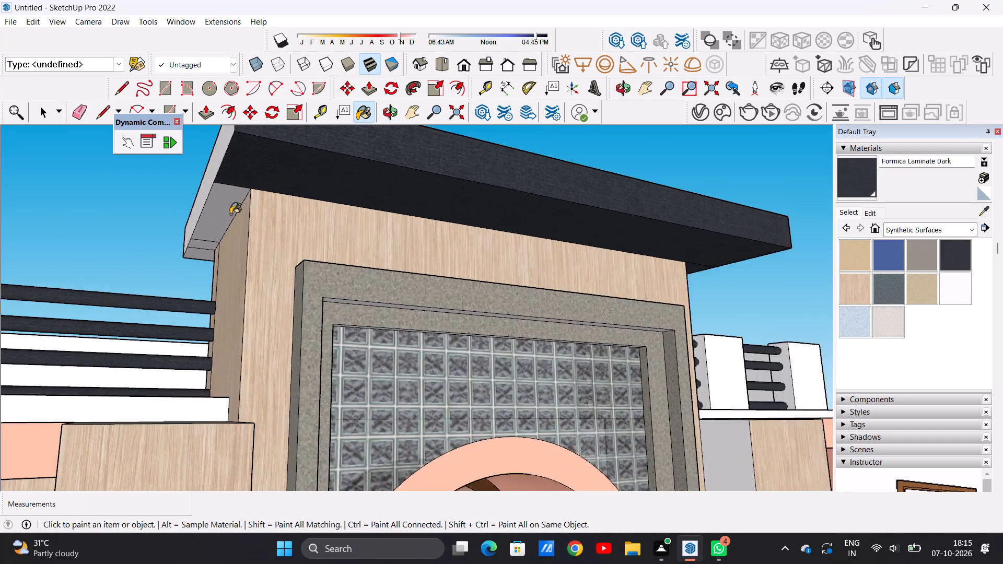
pyautogui.scroll(2, 230, 214)
pyautogui.click(219, 209)
pyautogui.scroll(13, 193, 257)
pyautogui.click(204, 250)
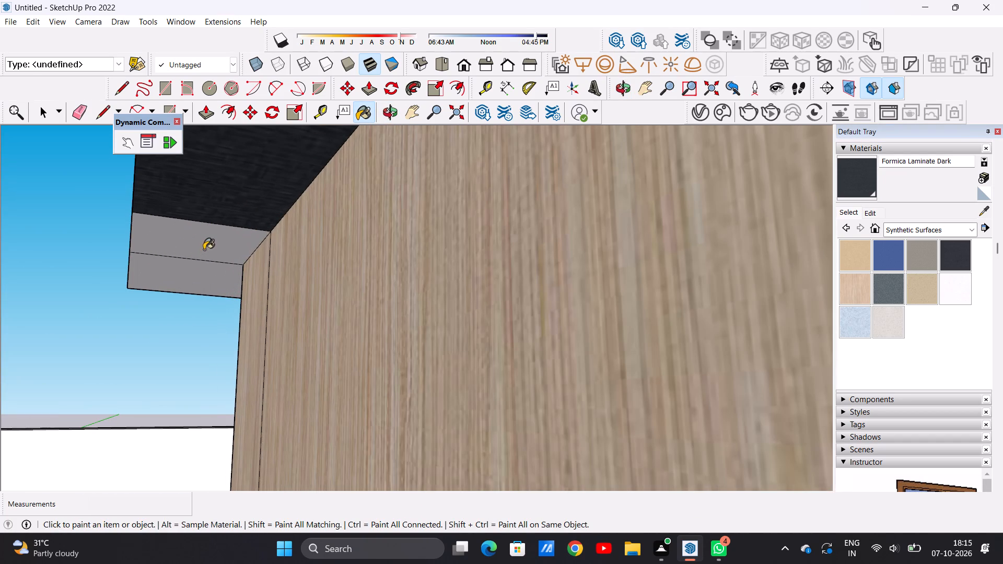
pyautogui.click(204, 274)
# Paint the left edge, top face and right edge of the central roof slab with Formica Laminate Dark.
pyautogui.scroll(-15, 220, 274)
pyautogui.moveTo(252, 193); pyautogui.dragTo(278, 279, button='middle')
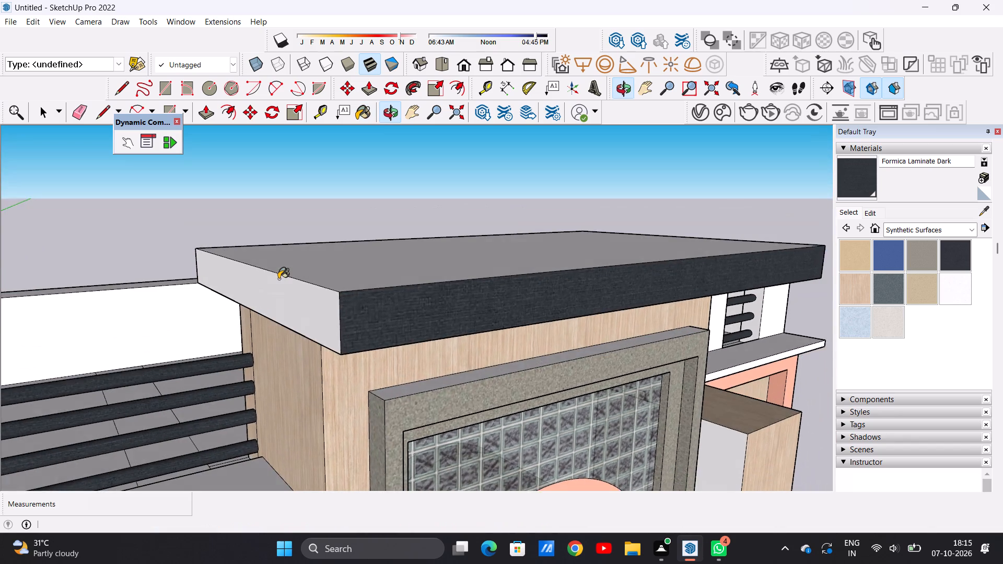
pyautogui.scroll(6, 278, 280)
pyautogui.click(273, 300)
pyautogui.click(336, 255)
pyautogui.scroll(-14, 247, 278)
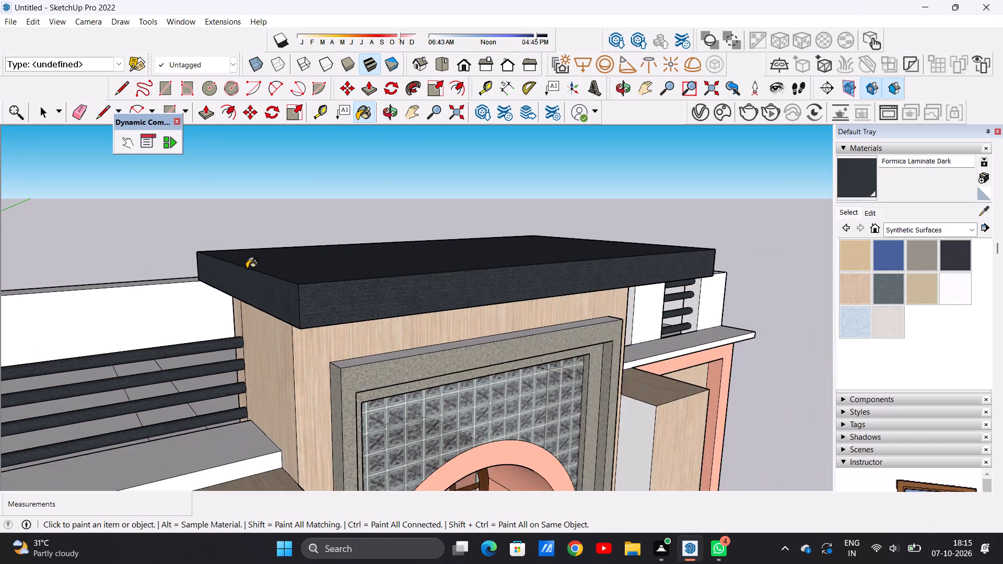
pyautogui.scroll(-3, 247, 268)
pyautogui.moveTo(556, 285); pyautogui.dragTo(89, 233, button='middle')
pyautogui.scroll(9, 301, 229)
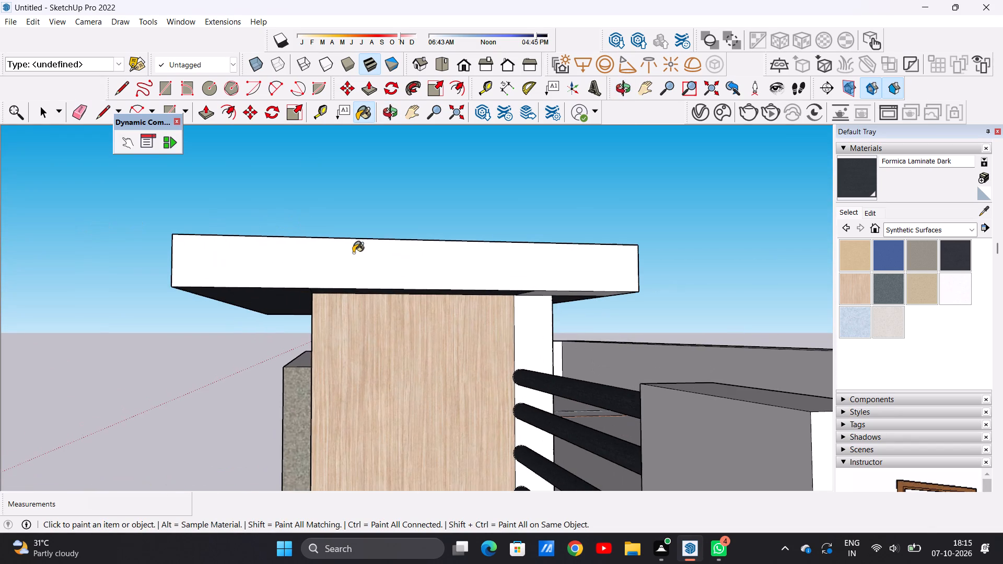
pyautogui.click(353, 254)
# Paint the central roof slab's white rear edge and the remaining unpainted corner of its underside with Formica Laminate Dark.
pyautogui.moveTo(414, 334); pyautogui.dragTo(423, 218, button='middle')
pyautogui.moveTo(437, 221); pyautogui.dragTo(382, 316, button='middle')
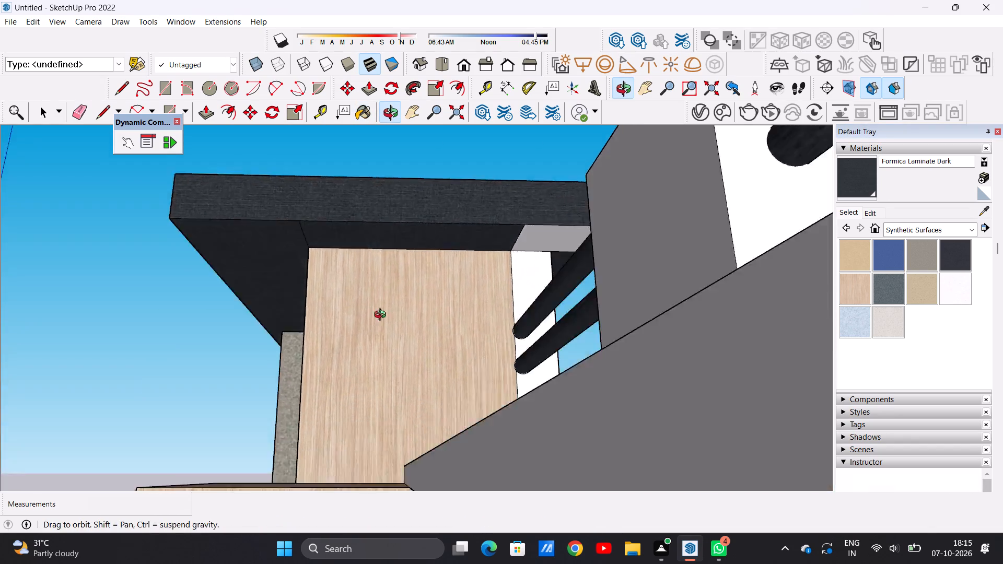
pyautogui.moveTo(382, 316); pyautogui.dragTo(363, 338, button='middle')
pyautogui.scroll(1, 363, 338)
pyautogui.scroll(-20, 357, 303)
pyautogui.scroll(-20, 357, 303)
pyautogui.scroll(-6, 357, 303)
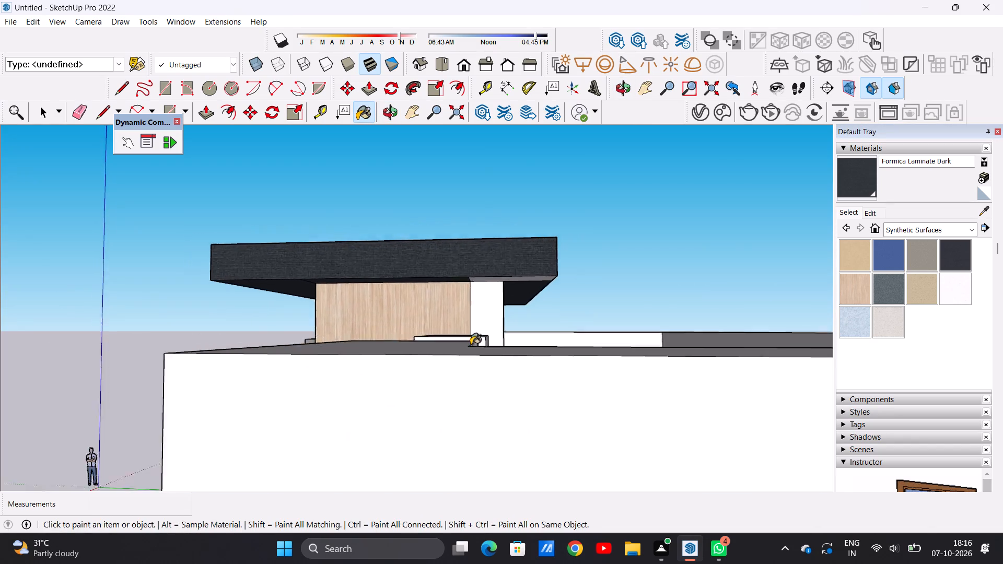
pyautogui.scroll(-5, 471, 345)
pyautogui.moveTo(505, 314); pyautogui.dragTo(479, 386, button='middle')
pyautogui.scroll(10, 481, 340)
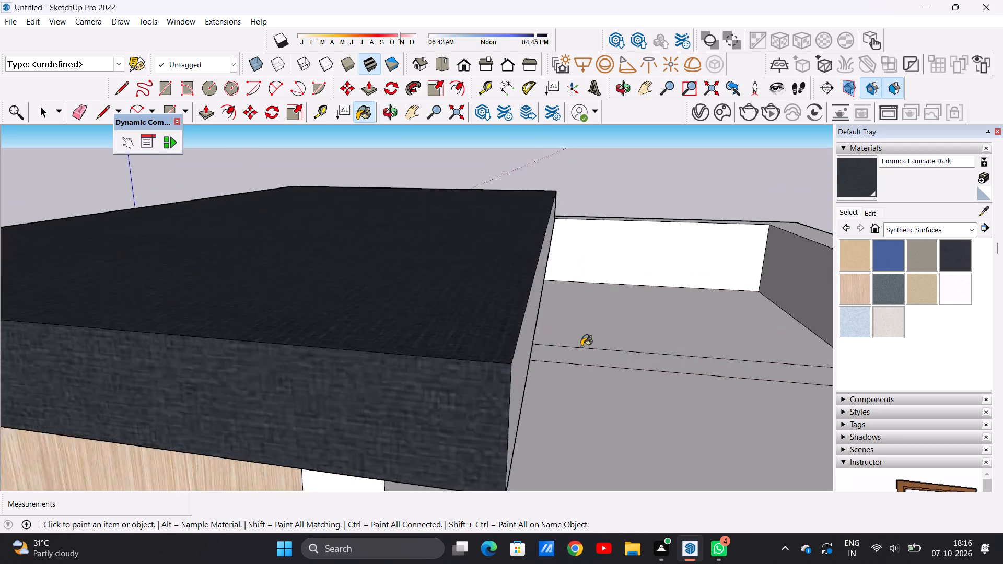
pyautogui.moveTo(535, 347); pyautogui.dragTo(429, 331, button='middle')
pyautogui.scroll(-12, 468, 331)
pyautogui.scroll(8, 363, 326)
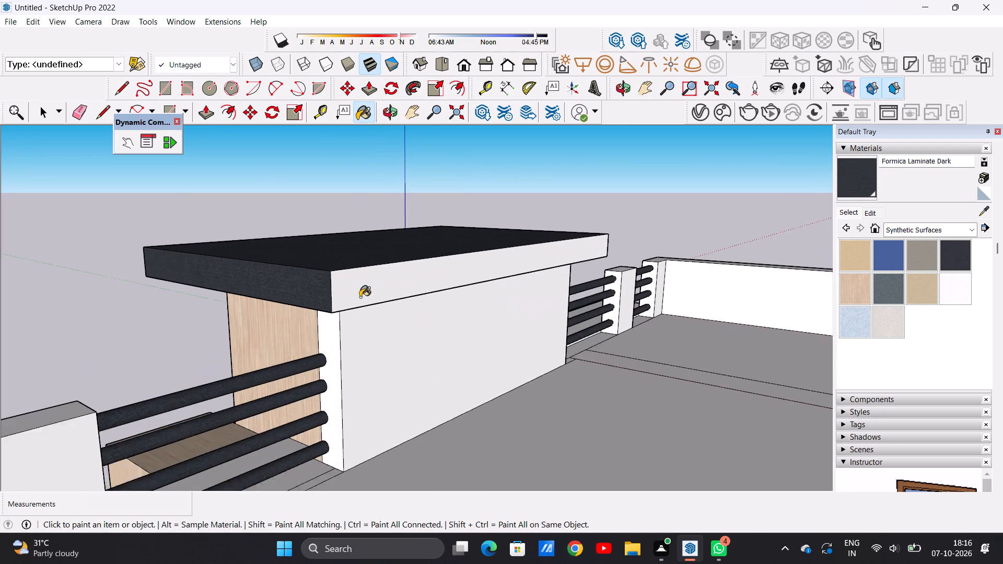
pyautogui.scroll(2, 360, 297)
pyautogui.click(354, 290)
pyautogui.moveTo(311, 335); pyautogui.dragTo(378, 272, button='middle')
pyautogui.scroll(3, 398, 242)
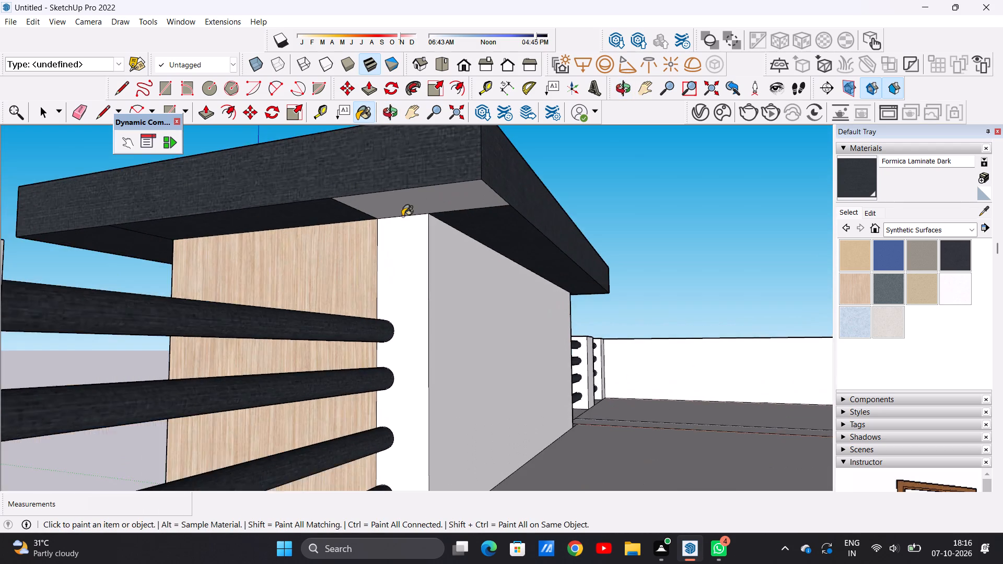
pyautogui.scroll(5, 402, 216)
pyautogui.click(398, 199)
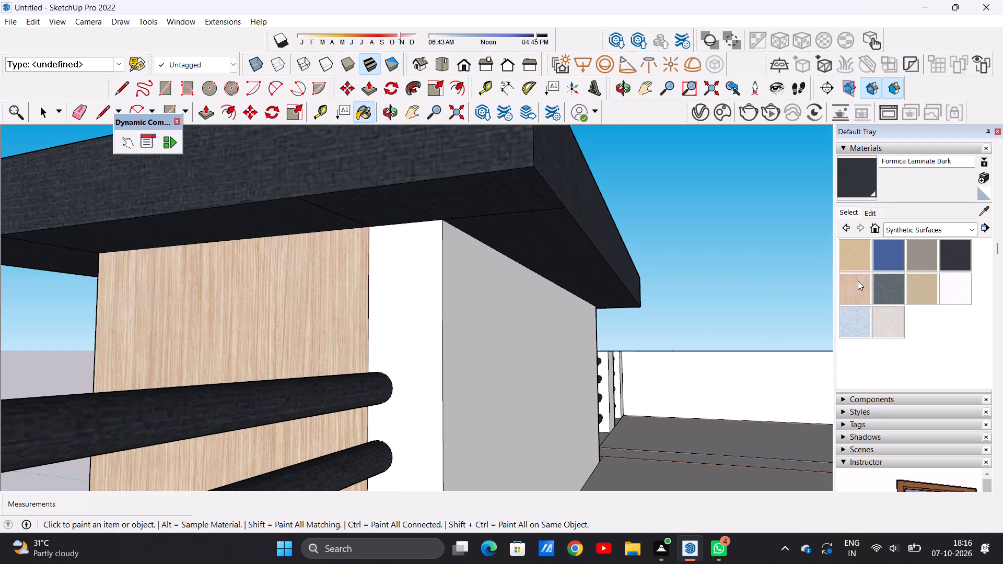
# Paint the central block's white rear wall and the adjoining side strip behind the railing with Formica Laminate Light.
pyautogui.click(855, 285)
pyautogui.click(523, 373)
pyautogui.click(418, 371)
pyautogui.scroll(-8, 454, 371)
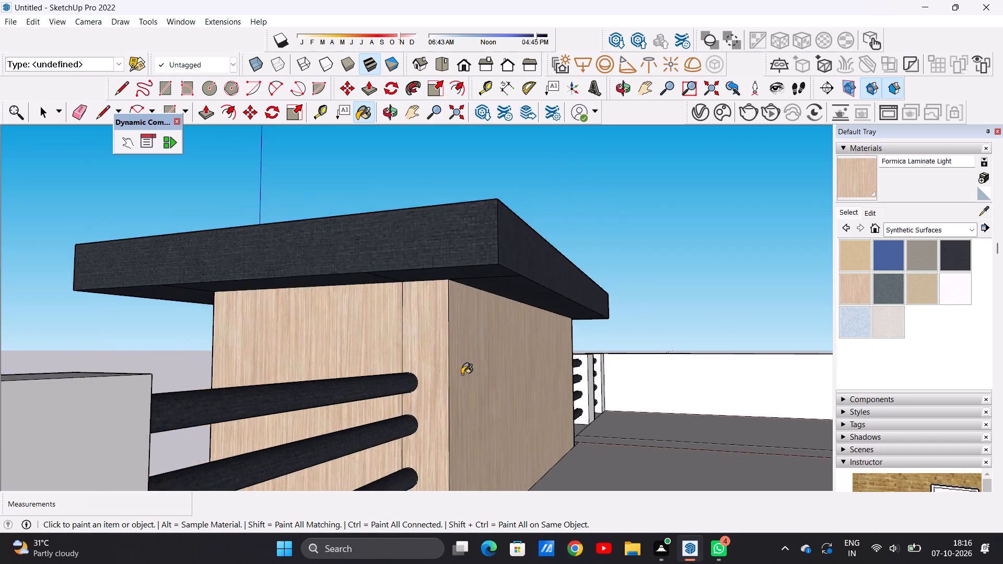
pyautogui.scroll(-4, 462, 374)
pyautogui.scroll(1, 476, 375)
pyautogui.scroll(-5, 476, 378)
# Examine the whole house from the front to check the materials applied to the facade.
pyautogui.moveTo(616, 378); pyautogui.dragTo(530, 403, button='middle')
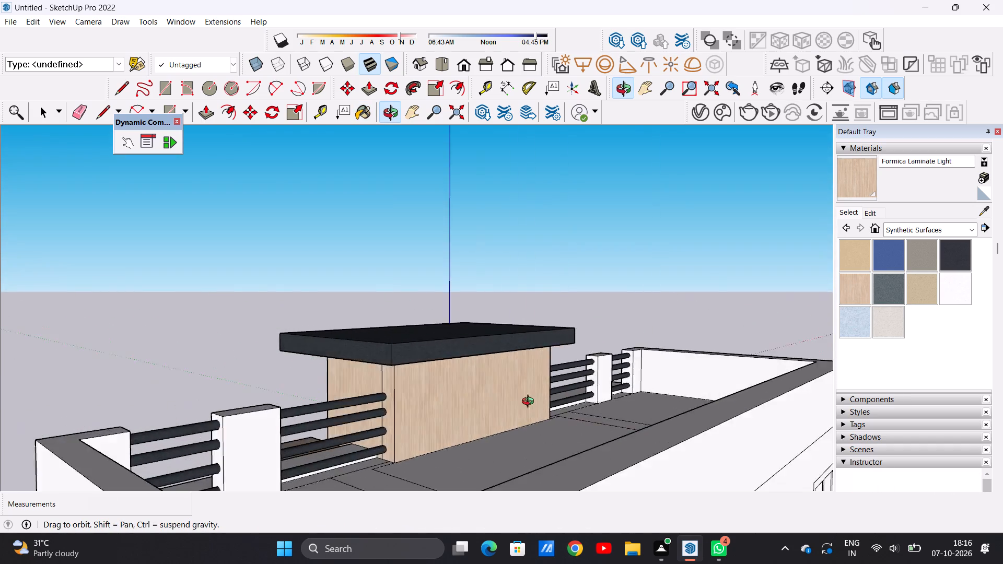
pyautogui.moveTo(530, 403); pyautogui.dragTo(202, 379, button='middle')
pyautogui.moveTo(608, 392); pyautogui.dragTo(214, 364, button='middle')
pyautogui.scroll(-5, 268, 368)
pyautogui.moveTo(579, 420); pyautogui.dragTo(405, 424, button='middle')
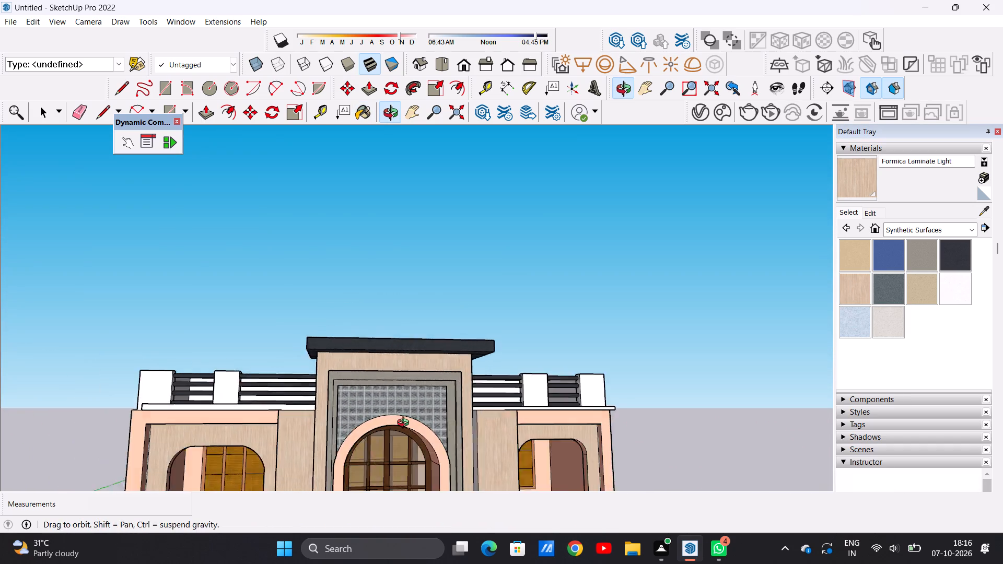
pyautogui.moveTo(405, 424); pyautogui.dragTo(390, 416, button='middle')
pyautogui.scroll(-11, 422, 399)
pyautogui.moveTo(498, 434); pyautogui.dragTo(452, 436, button='middle')
pyautogui.scroll(-11, 479, 419)
pyautogui.scroll(1, 539, 432)
pyautogui.moveTo(534, 440); pyautogui.dragTo(522, 488, button='middle')
pyautogui.moveTo(522, 484); pyautogui.dragTo(560, 484, button='middle')
pyautogui.scroll(10, 526, 424)
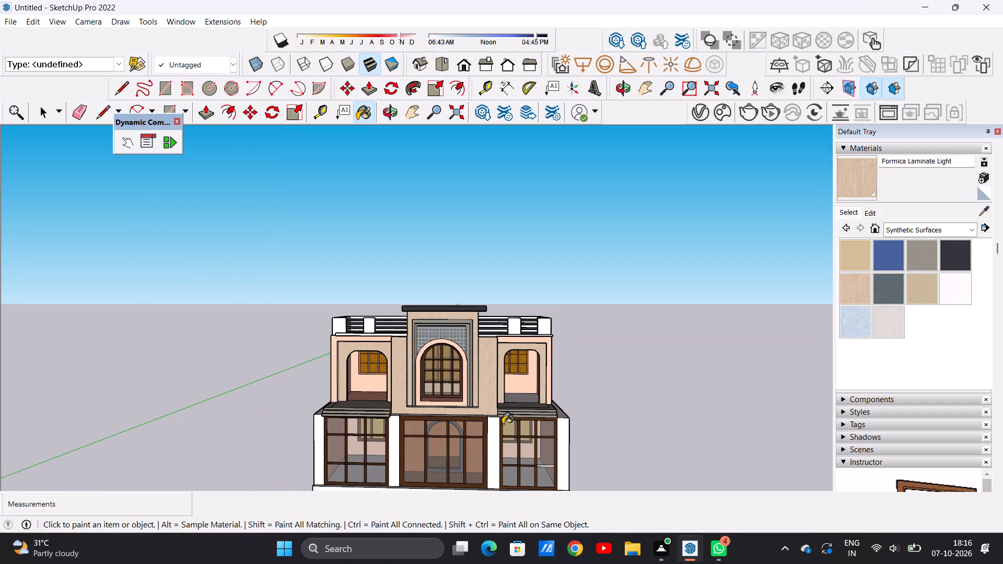
pyautogui.press('space')
pyautogui.scroll(-10, 488, 414)
pyautogui.scroll(8, 495, 457)
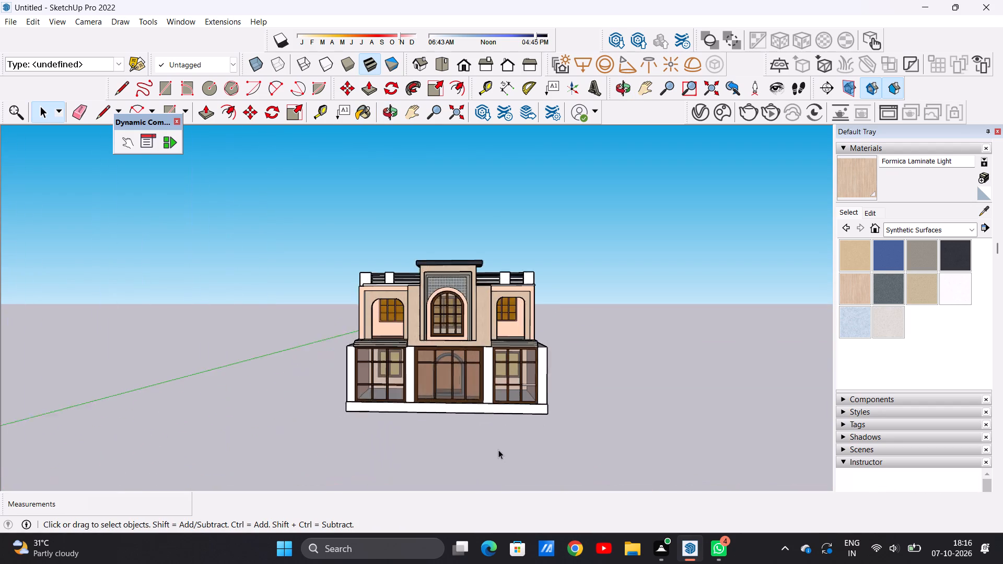
pyautogui.scroll(11, 498, 450)
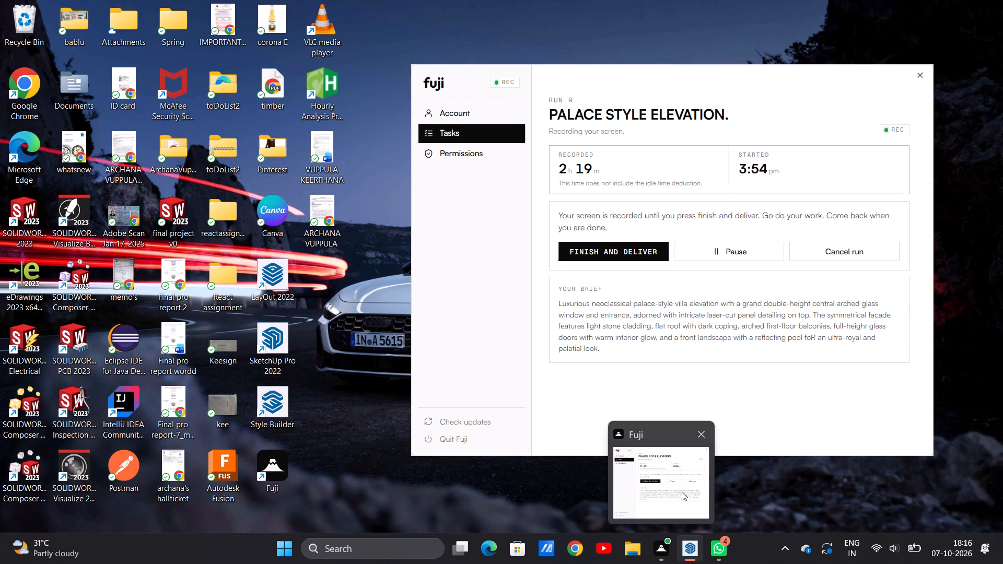
pyautogui.click(702, 474)
pyautogui.scroll(-8, 556, 378)
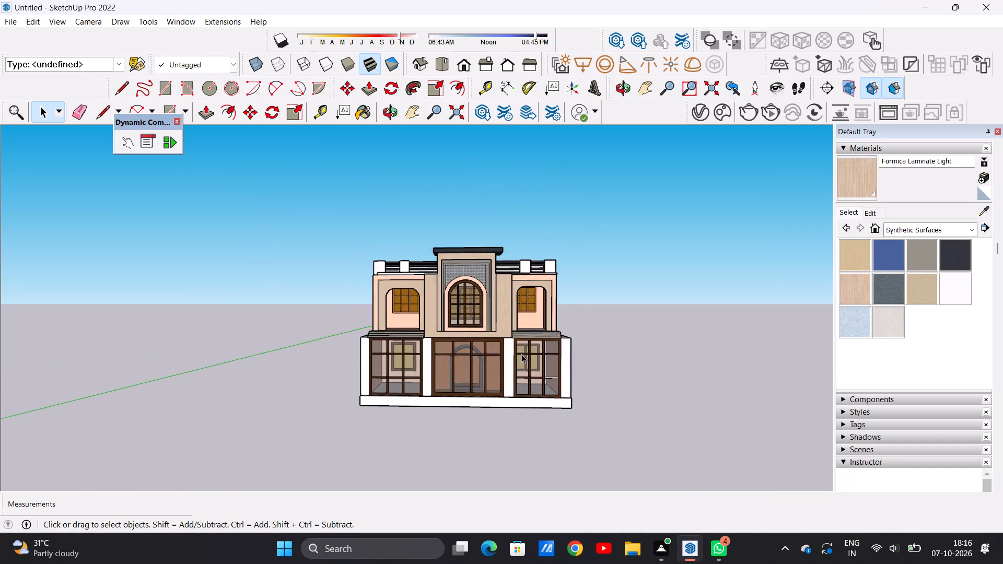
pyautogui.scroll(7, 520, 330)
pyautogui.moveTo(580, 333); pyautogui.dragTo(566, 342, button='middle')
pyautogui.scroll(1, 562, 342)
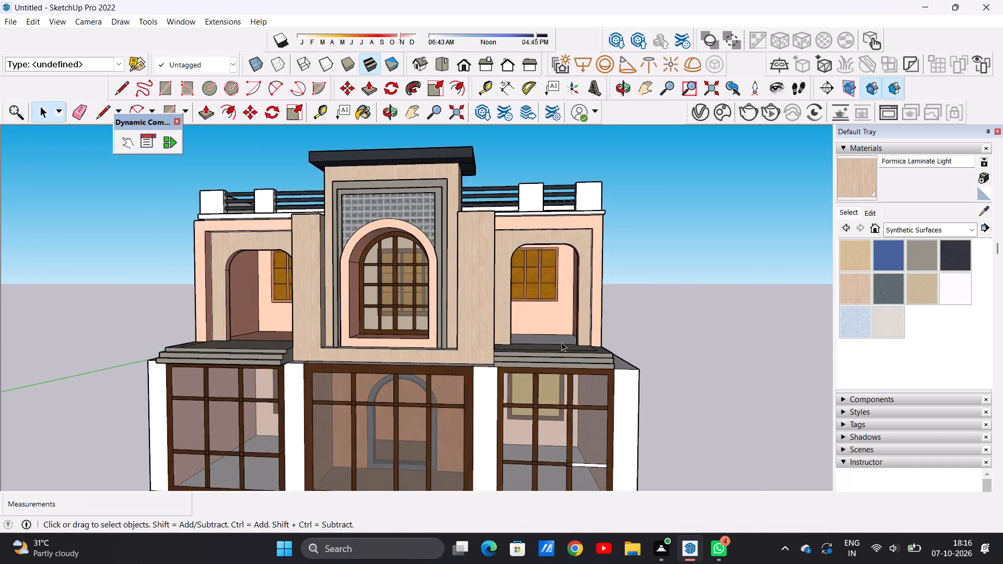
pyautogui.scroll(-11, 562, 342)
pyautogui.scroll(11, 513, 293)
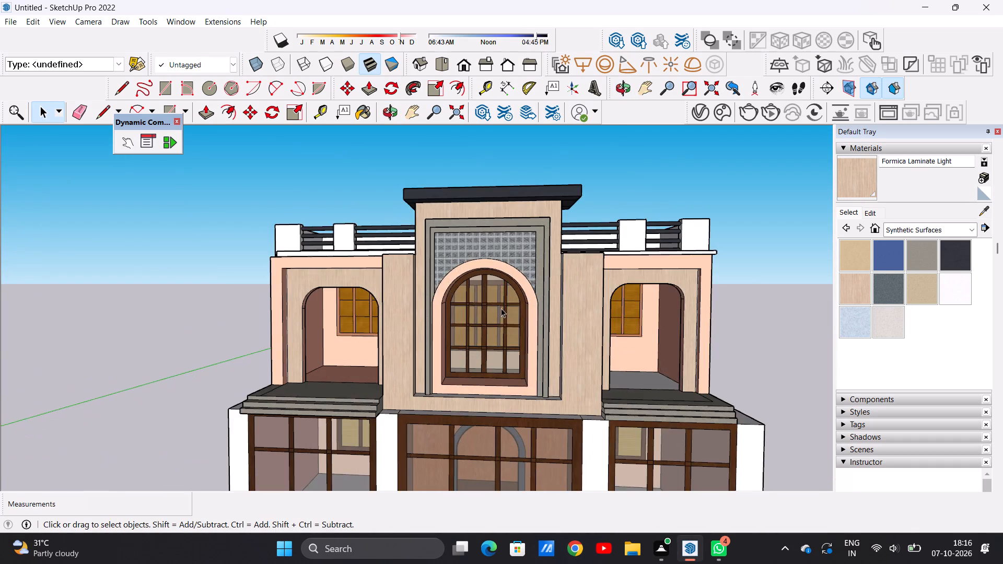
pyautogui.scroll(-4, 501, 311)
pyautogui.moveTo(553, 304); pyautogui.dragTo(593, 308, button='middle')
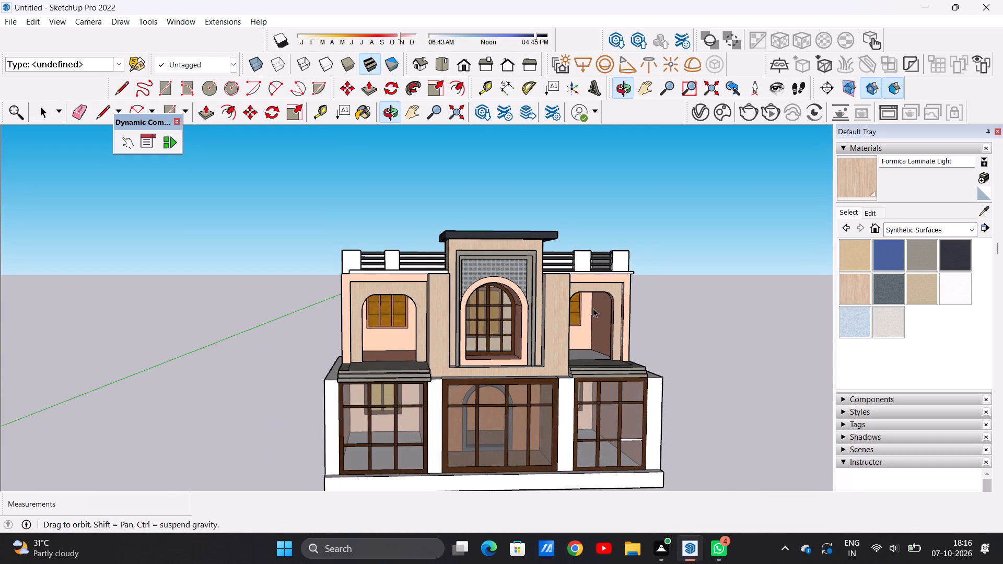
pyautogui.moveTo(593, 308); pyautogui.dragTo(593, 308, button='middle')
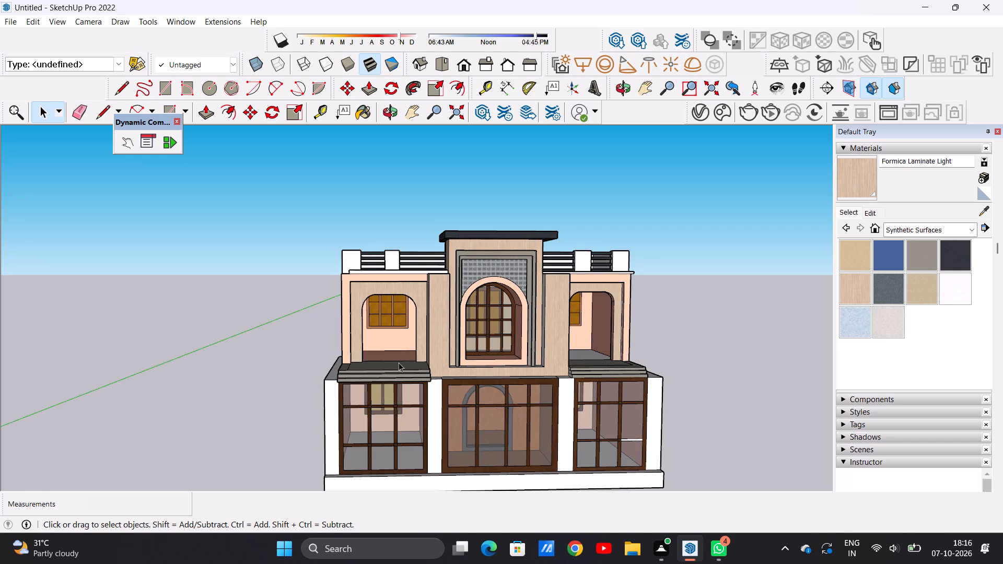
pyautogui.scroll(-5, 408, 372)
pyautogui.scroll(6, 448, 371)
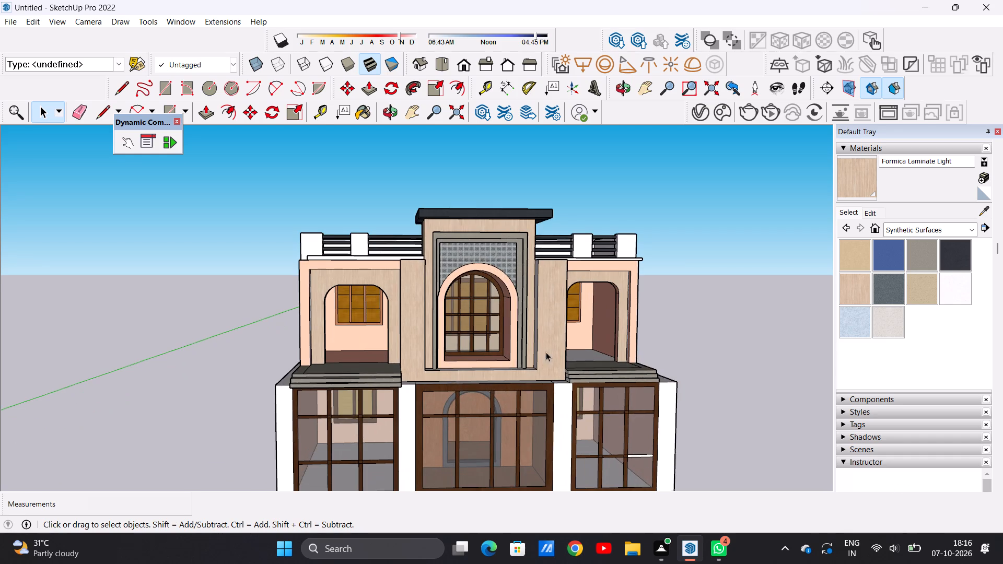
# Paint the two outer ground-floor pillars and the pillar left of the central glazing with Formica Graystone.
pyautogui.click(918, 259)
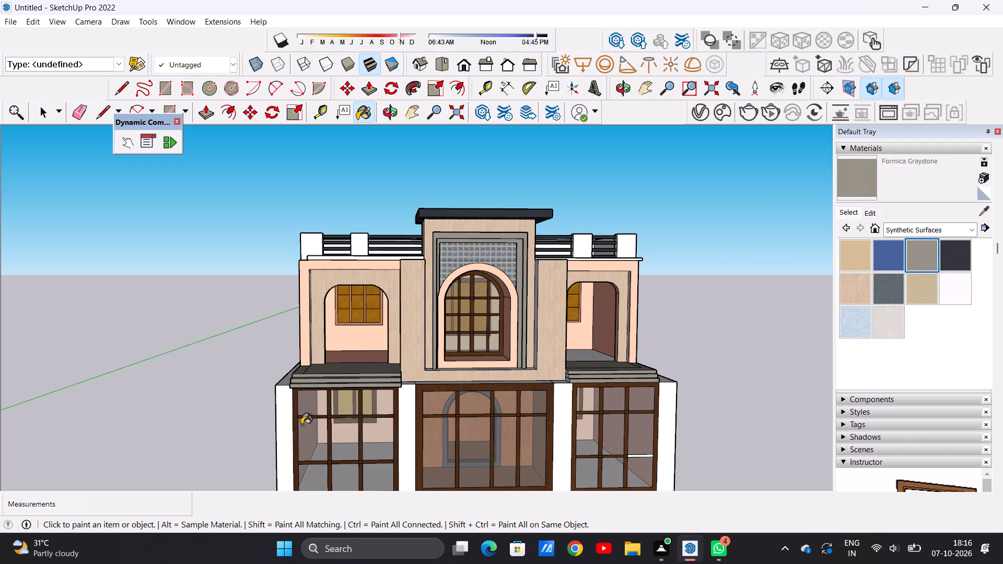
pyautogui.scroll(6, 296, 429)
pyautogui.click(281, 435)
pyautogui.click(499, 430)
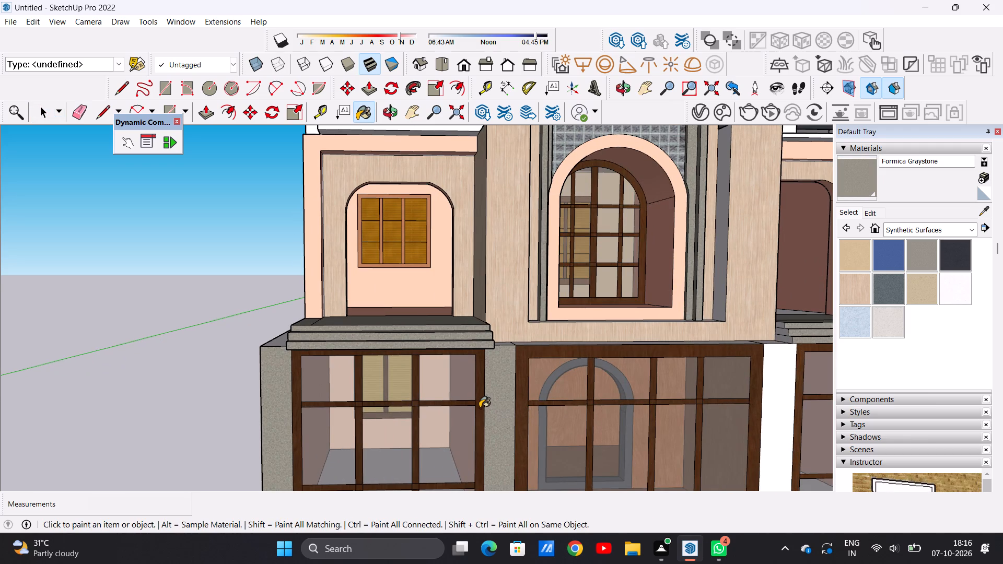
pyautogui.scroll(-11, 472, 366)
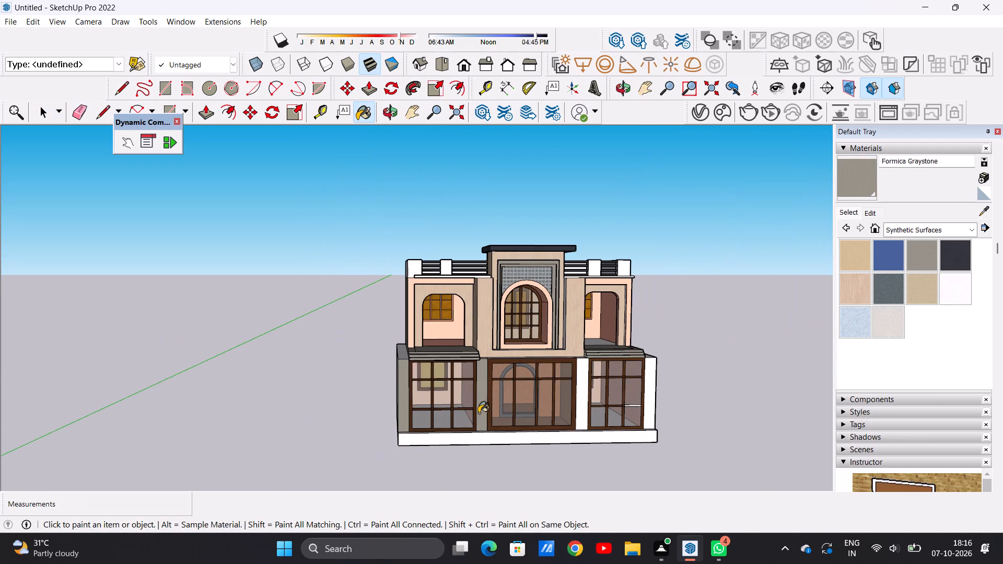
pyautogui.moveTo(473, 415); pyautogui.dragTo(444, 415, button='middle')
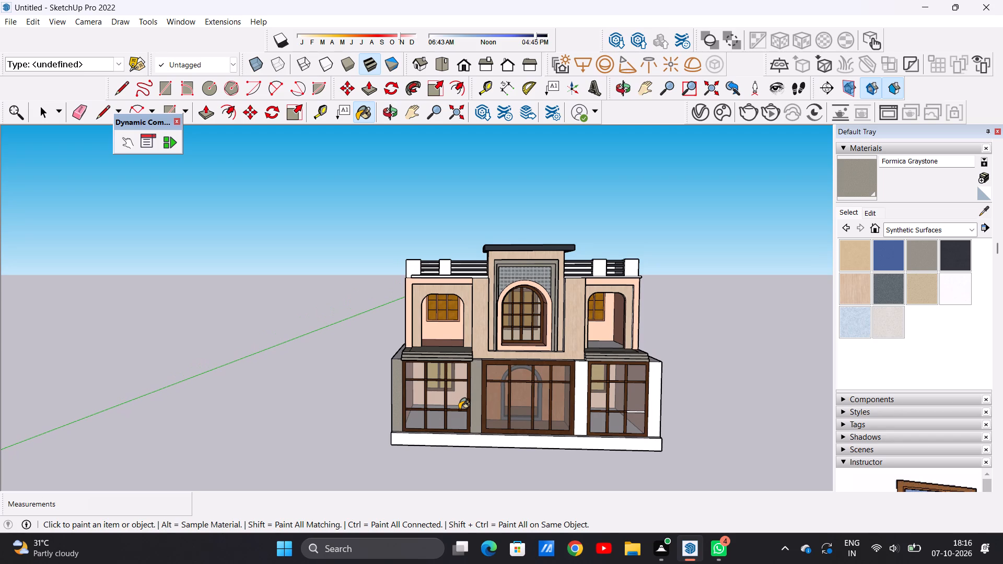
pyautogui.scroll(5, 671, 406)
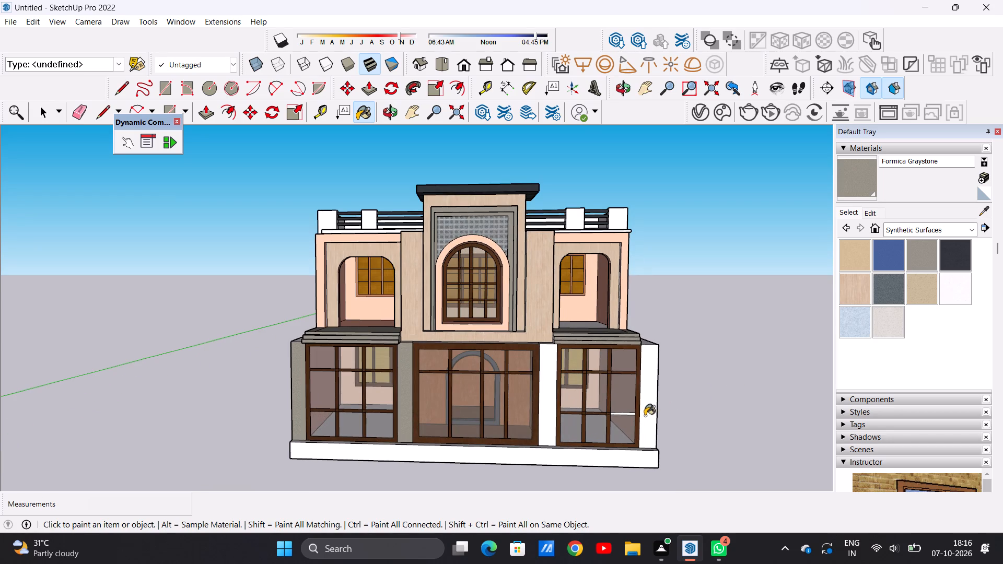
pyautogui.click(653, 404)
pyautogui.press('space')
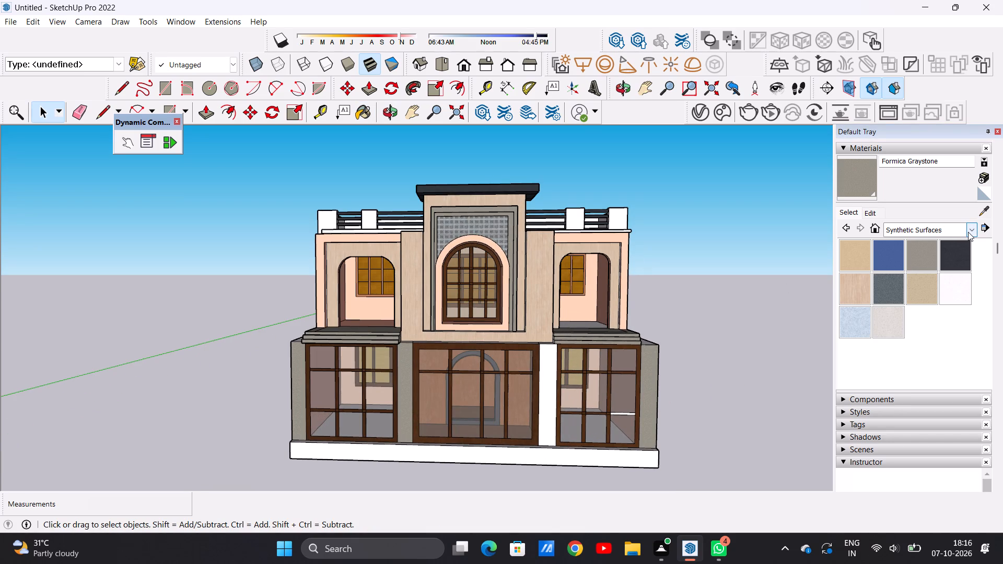
# Paint the two inner ground-floor pillars flanking the central glazing with Formica Laminate Light.
pyautogui.click(862, 293)
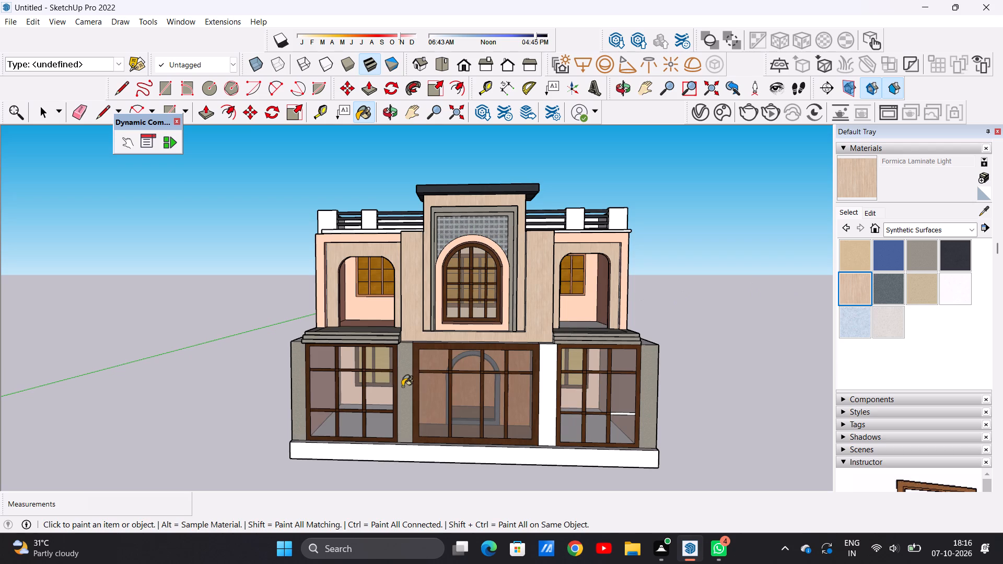
pyautogui.scroll(6, 380, 411)
pyautogui.click(428, 378)
pyautogui.click(703, 383)
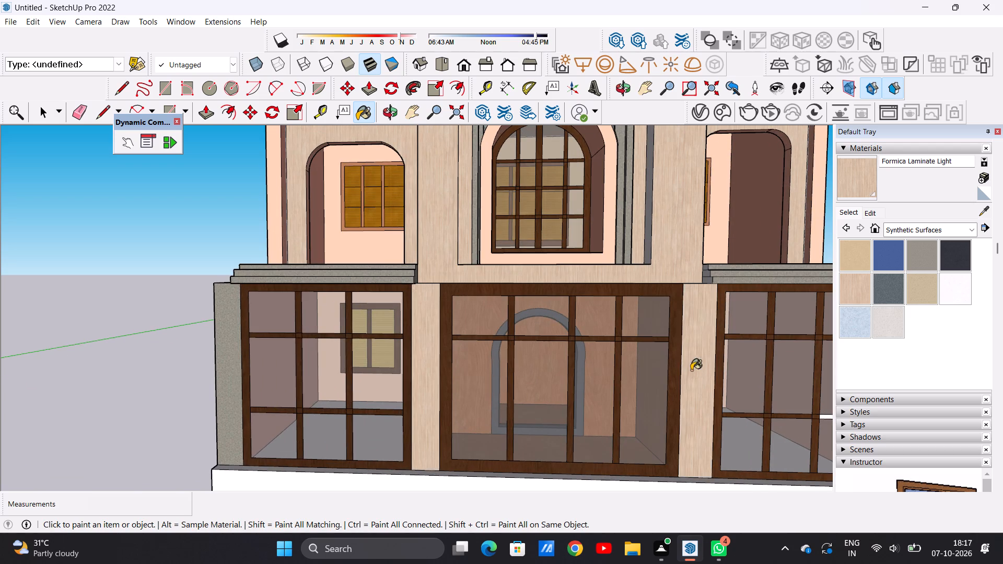
# Paint the three-part ledge above the central ground-floor glazing and the sill below the arched window with Formica Laminate Light.
pyautogui.moveTo(699, 313); pyautogui.dragTo(699, 446, button='middle')
pyautogui.scroll(6, 693, 392)
pyautogui.click(696, 352)
pyautogui.click(622, 343)
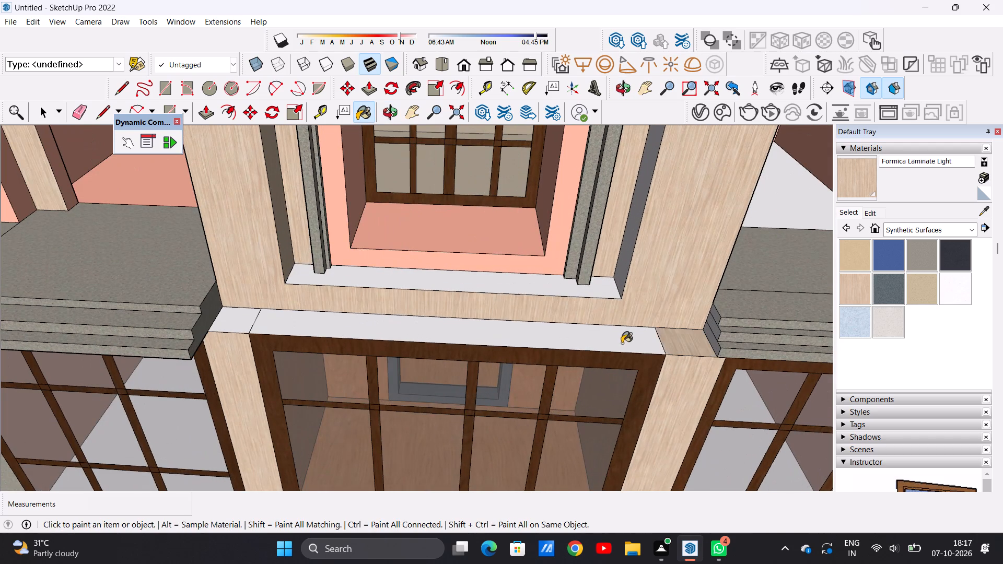
pyautogui.click(231, 322)
pyautogui.moveTo(459, 280); pyautogui.dragTo(461, 298, button='middle')
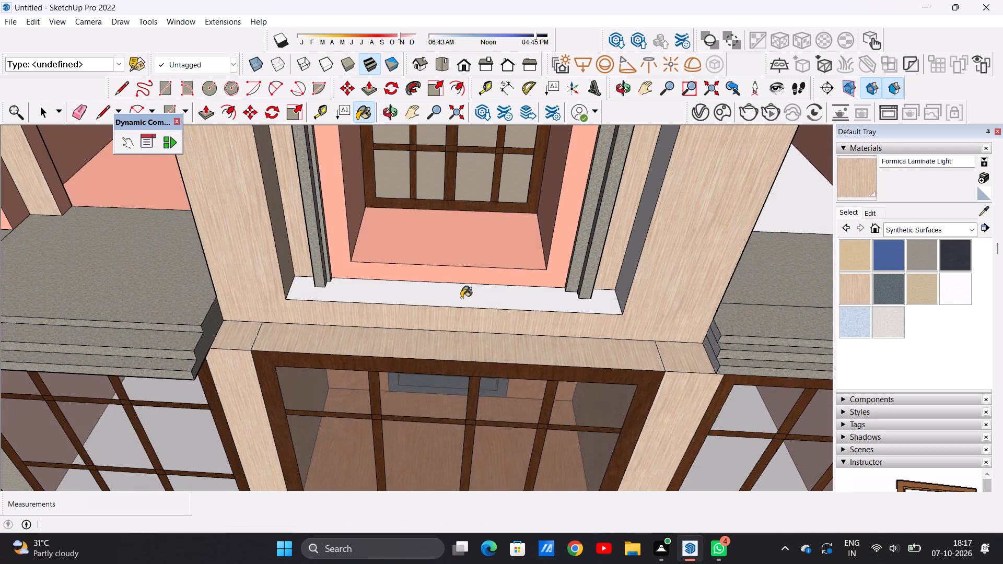
pyautogui.scroll(3, 461, 298)
pyautogui.click(461, 298)
pyautogui.scroll(-18, 441, 293)
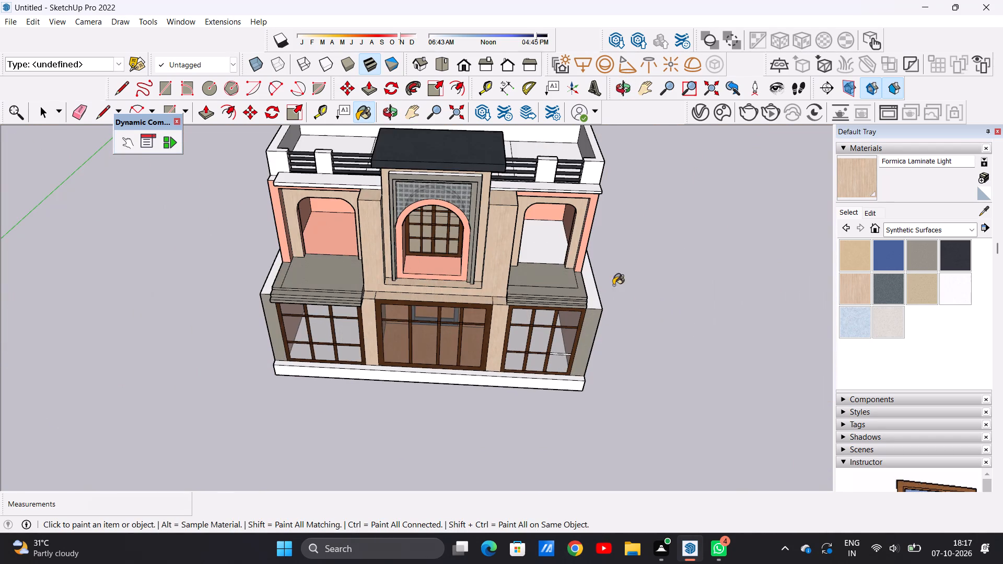
# Paint the white top faces of the ground-floor side walls beside both balconies with Formica Laminate Light.
pyautogui.moveTo(617, 332); pyautogui.dragTo(548, 294, button='middle')
pyautogui.scroll(11, 584, 302)
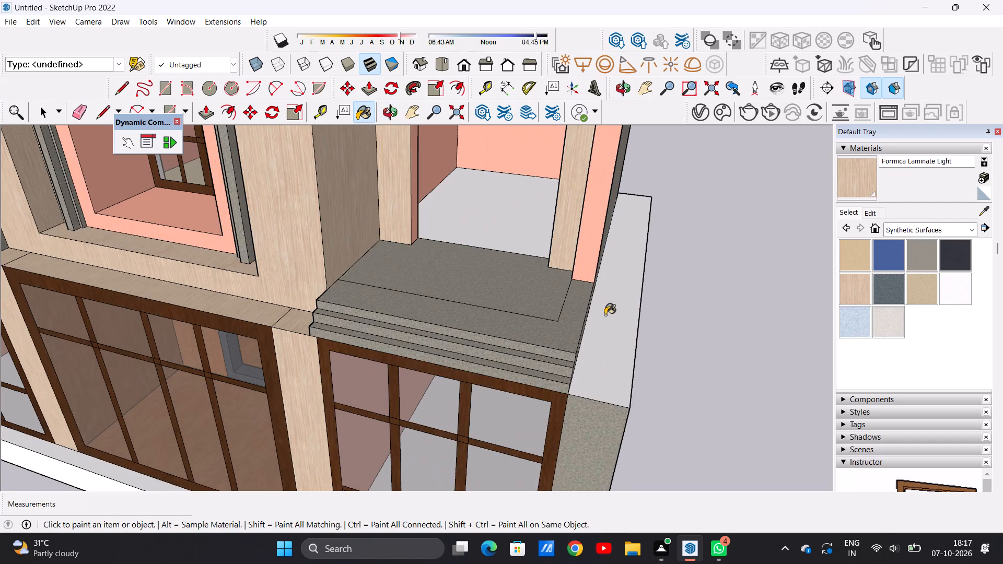
pyautogui.click(605, 316)
pyautogui.scroll(-15, 605, 316)
pyautogui.moveTo(364, 301); pyautogui.dragTo(481, 308, button='middle')
pyautogui.scroll(3, 369, 292)
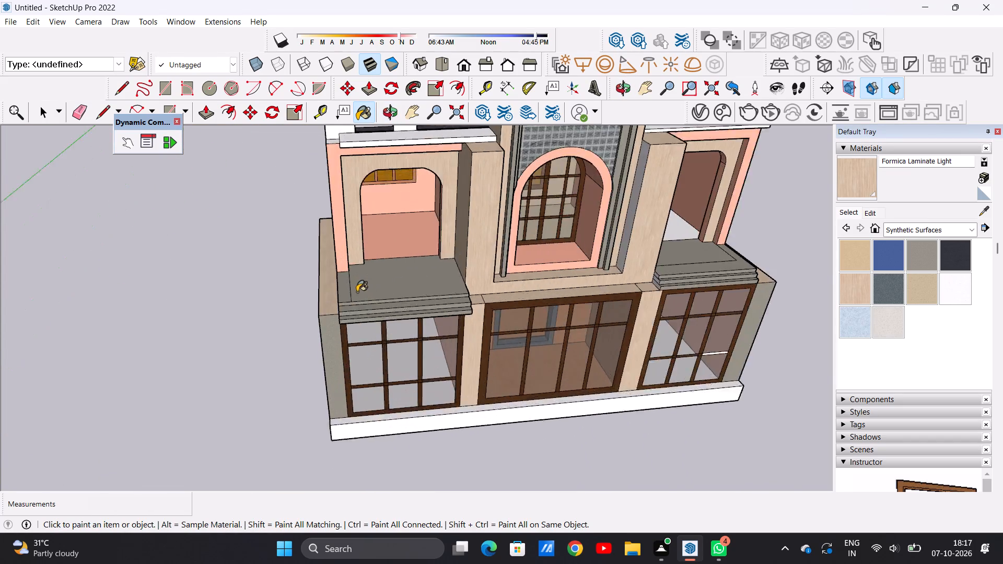
pyautogui.scroll(9, 357, 292)
pyautogui.click(330, 297)
# Paint the white floor inside the right upper-floor balcony recess with Color B02.
pyautogui.scroll(-12, 398, 298)
pyautogui.moveTo(645, 327); pyautogui.dragTo(609, 326, button='middle')
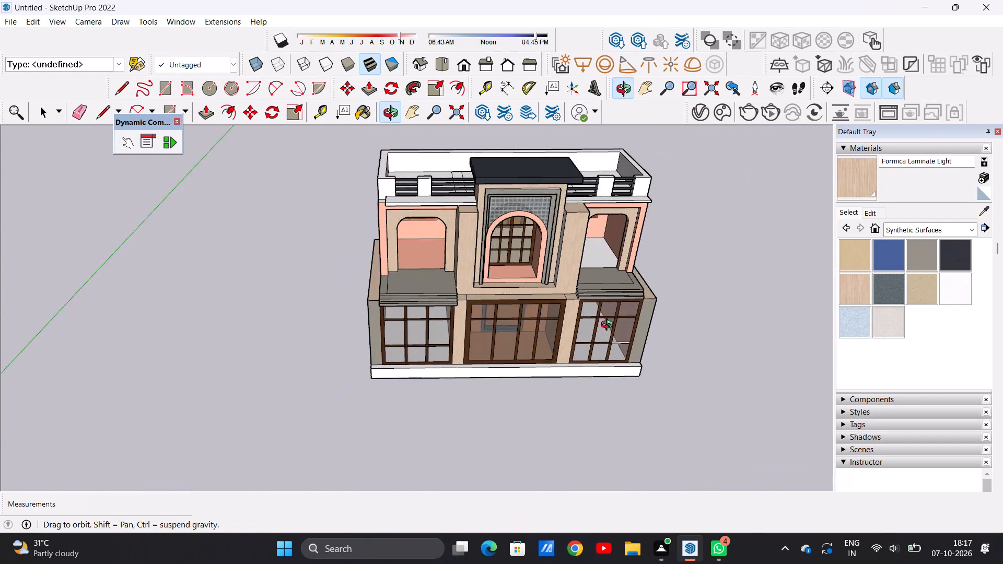
pyautogui.moveTo(609, 326); pyautogui.dragTo(550, 323, button='middle')
pyautogui.scroll(13, 631, 293)
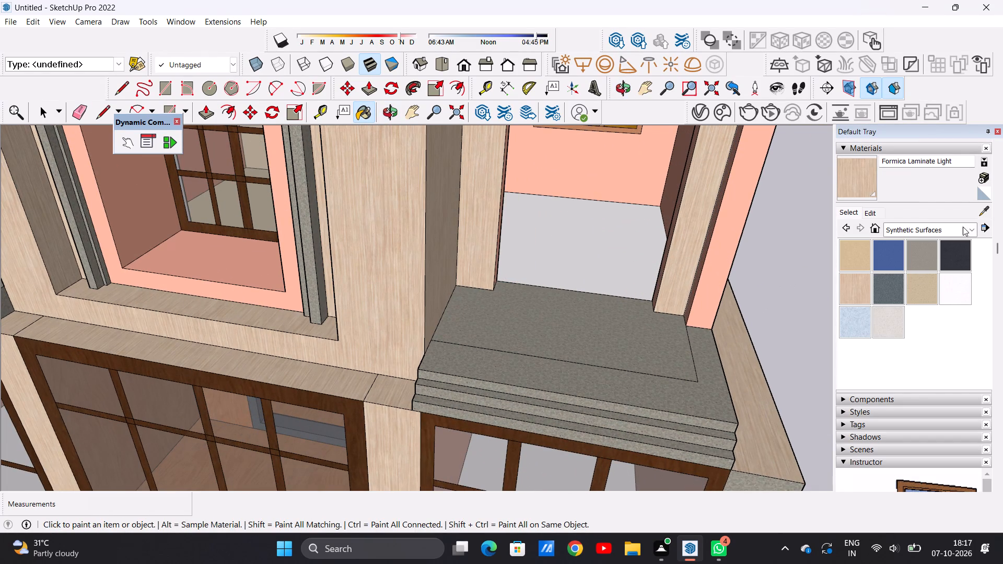
pyautogui.click(970, 229)
pyautogui.click(941, 277)
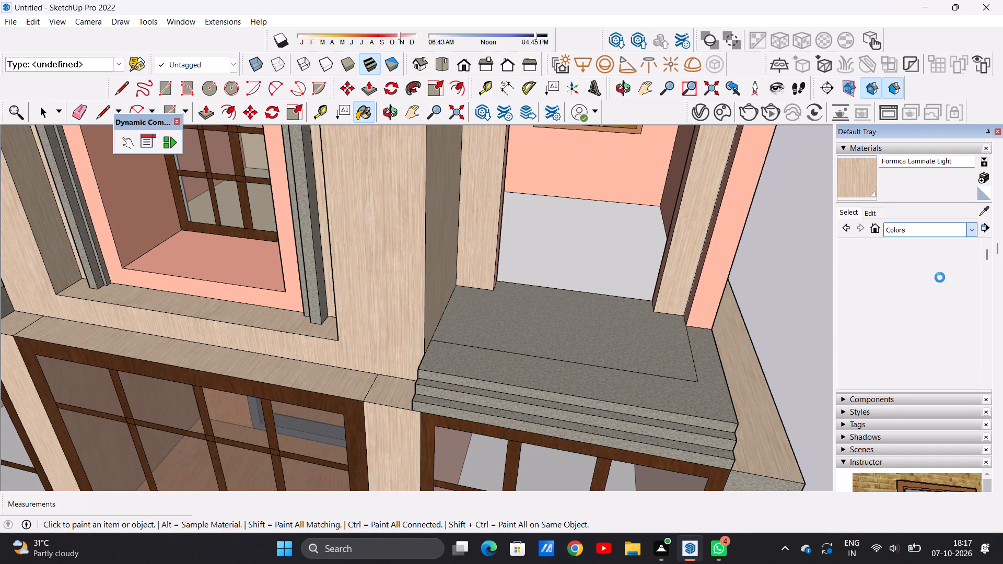
pyautogui.click(892, 324)
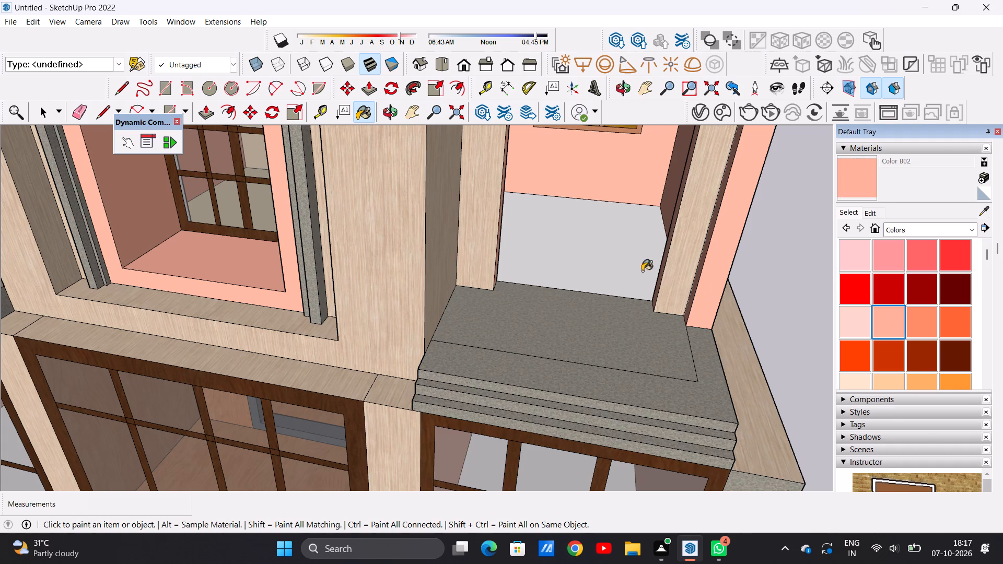
pyautogui.click(620, 261)
pyautogui.press('space')
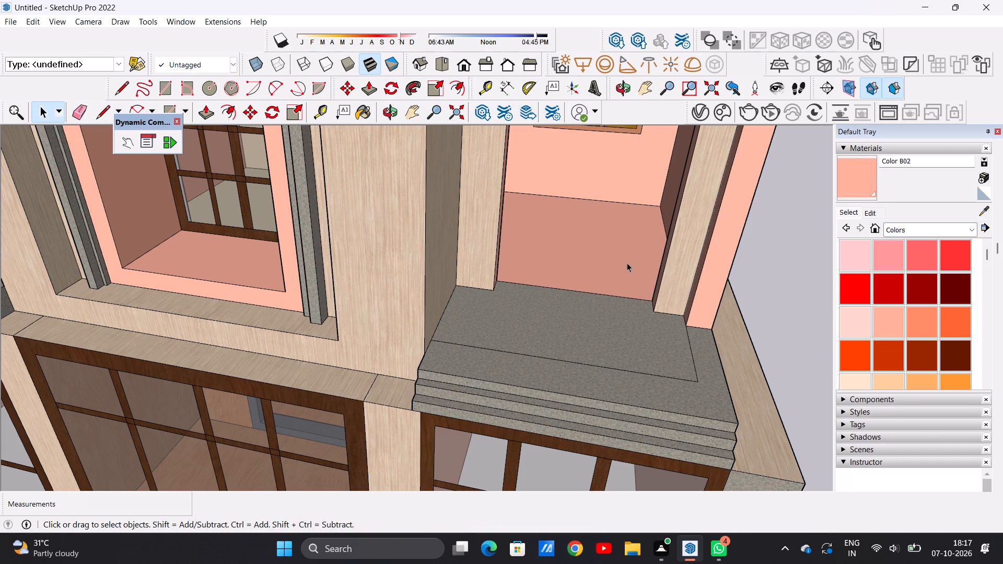
# Examine the facade, roof parapet and upper ledges from the front, the side and above for unpainted surfaces.
pyautogui.scroll(-20, 622, 276)
pyautogui.scroll(-1, 622, 276)
pyautogui.moveTo(604, 301); pyautogui.dragTo(640, 180, button='middle')
pyautogui.scroll(4, 590, 262)
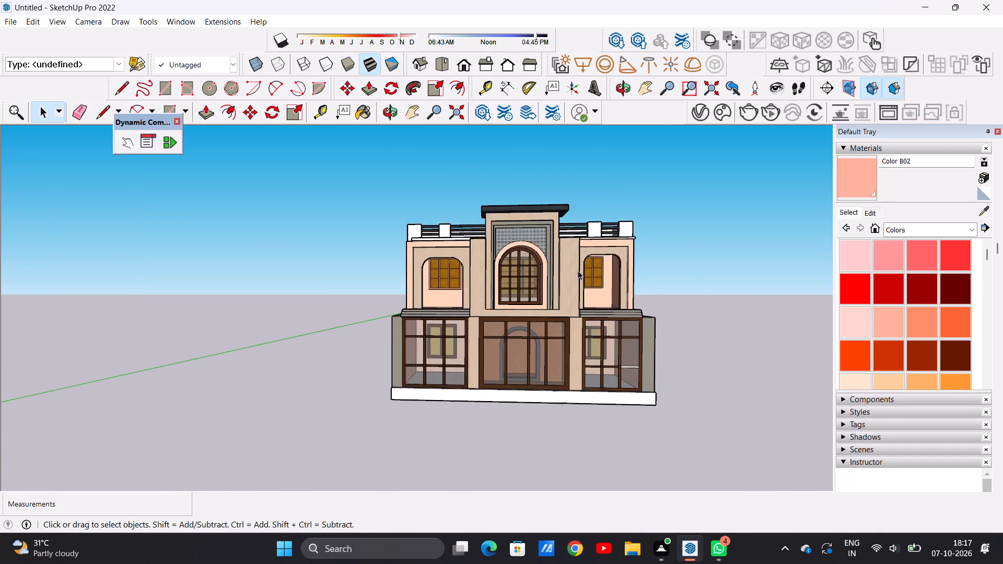
pyautogui.scroll(9, 578, 271)
pyautogui.moveTo(665, 274); pyautogui.dragTo(661, 283, button='middle')
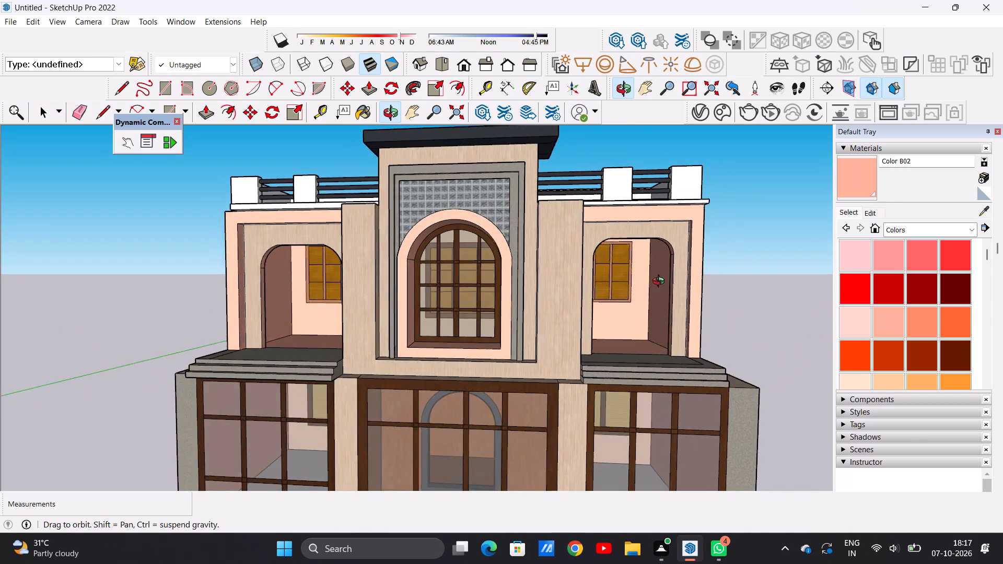
pyautogui.moveTo(661, 283); pyautogui.dragTo(661, 282, button='middle')
pyautogui.scroll(-9, 586, 284)
pyautogui.scroll(8, 526, 333)
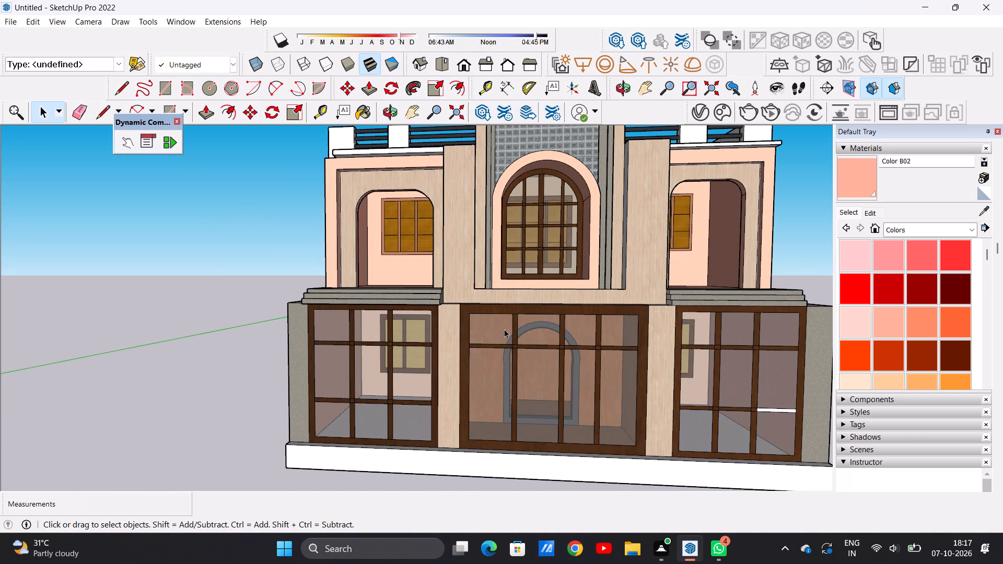
pyautogui.scroll(-13, 481, 283)
pyautogui.scroll(3, 561, 255)
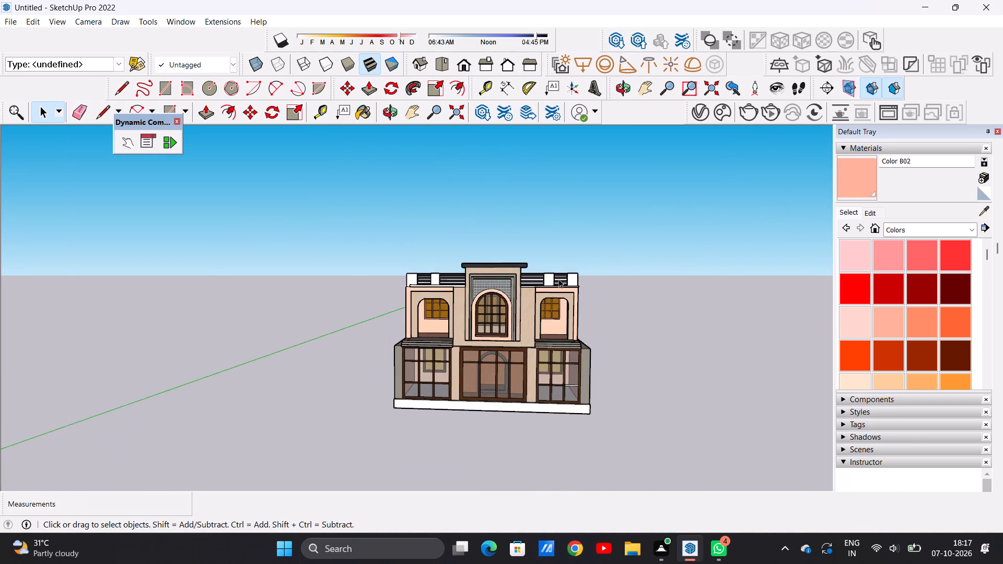
pyautogui.scroll(1, 591, 306)
pyautogui.moveTo(591, 306); pyautogui.dragTo(686, 302, button='middle')
pyautogui.moveTo(423, 310); pyautogui.dragTo(583, 309, button='middle')
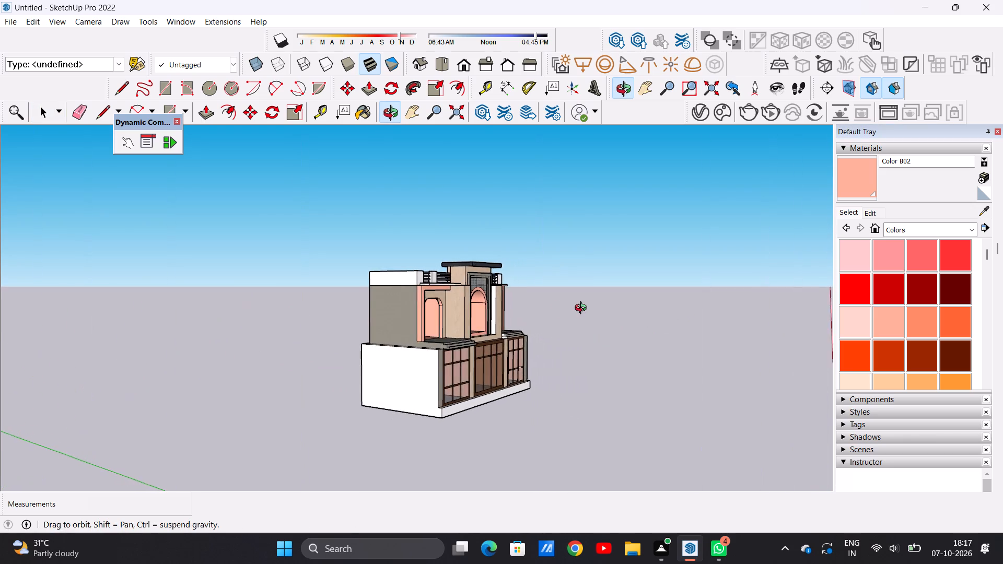
pyautogui.moveTo(583, 309); pyautogui.dragTo(360, 308, button='middle')
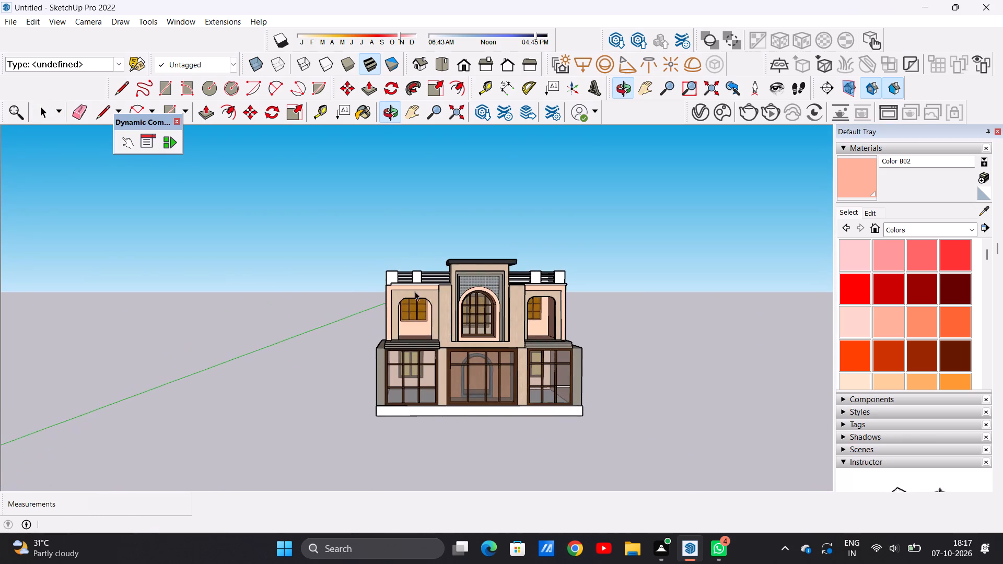
pyautogui.scroll(13, 435, 279)
pyautogui.scroll(-5, 414, 292)
pyautogui.moveTo(447, 280); pyautogui.dragTo(459, 371, button='middle')
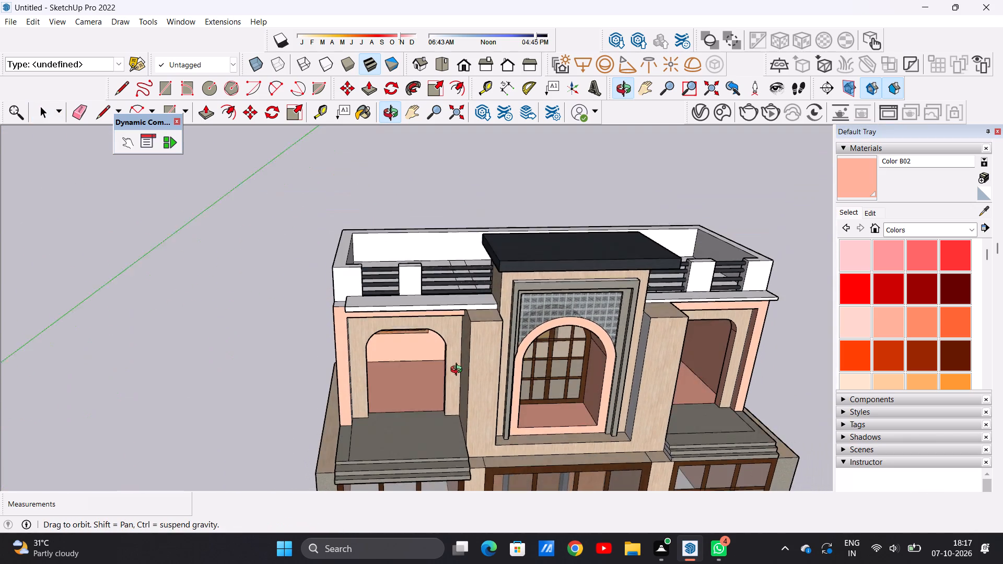
pyautogui.moveTo(459, 371); pyautogui.dragTo(457, 377, button='middle')
pyautogui.scroll(6, 413, 284)
pyautogui.scroll(-1, 413, 283)
pyautogui.moveTo(427, 318); pyautogui.dragTo(469, 215, button='middle')
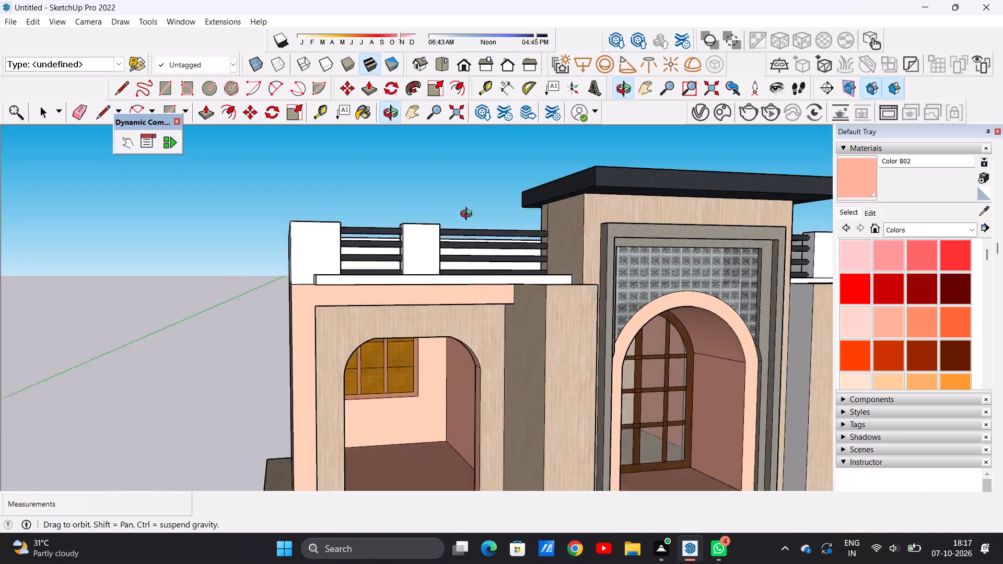
pyautogui.moveTo(469, 215); pyautogui.dragTo(429, 247, button='middle')
pyautogui.scroll(-7, 404, 281)
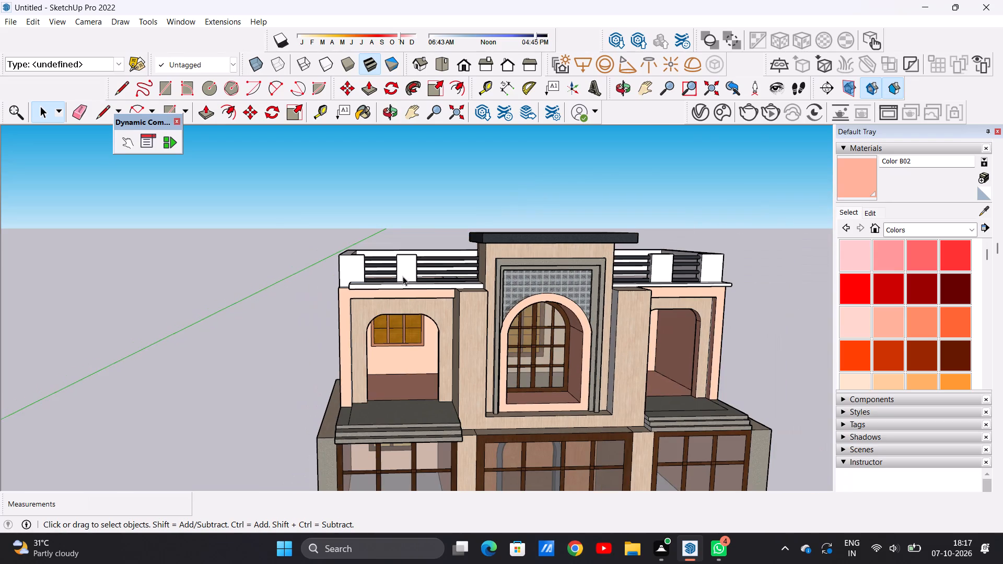
pyautogui.scroll(5, 630, 271)
pyautogui.moveTo(677, 287); pyautogui.dragTo(640, 324, button='middle')
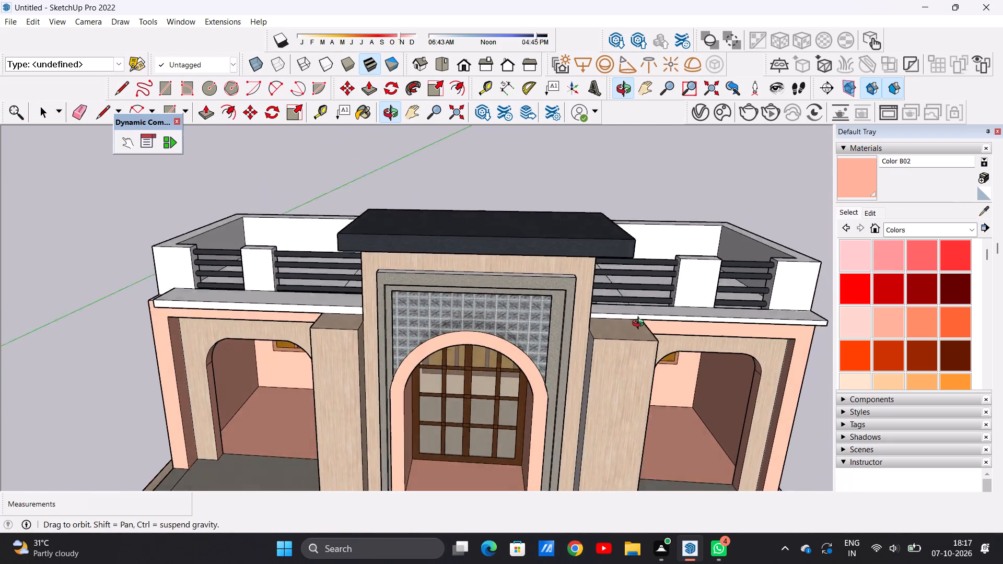
pyautogui.moveTo(640, 324); pyautogui.dragTo(631, 302, button='middle')
pyautogui.scroll(1, 627, 302)
pyautogui.scroll(-2, 580, 305)
pyautogui.scroll(1, 578, 306)
pyautogui.scroll(-5, 578, 306)
pyautogui.scroll(5, 708, 323)
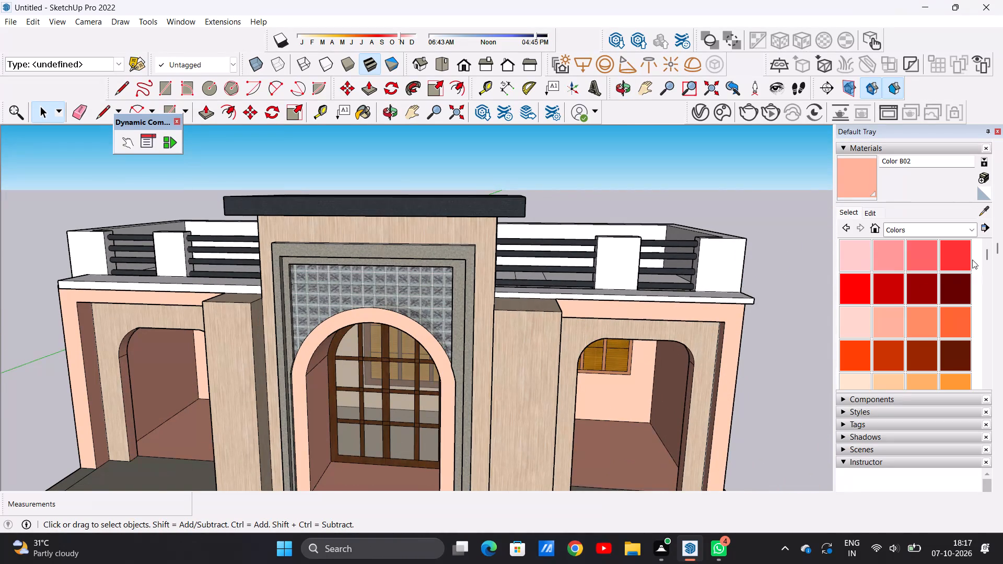
# Paint the top and front faces of the left ledge below the roof railing with Formica Laminate Dark.
pyautogui.click(968, 227)
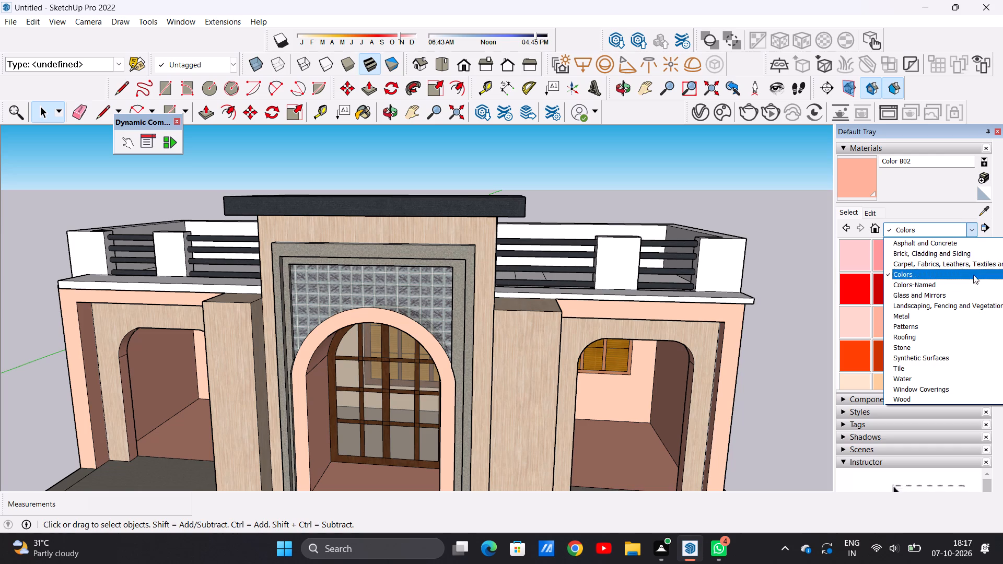
pyautogui.click(943, 352)
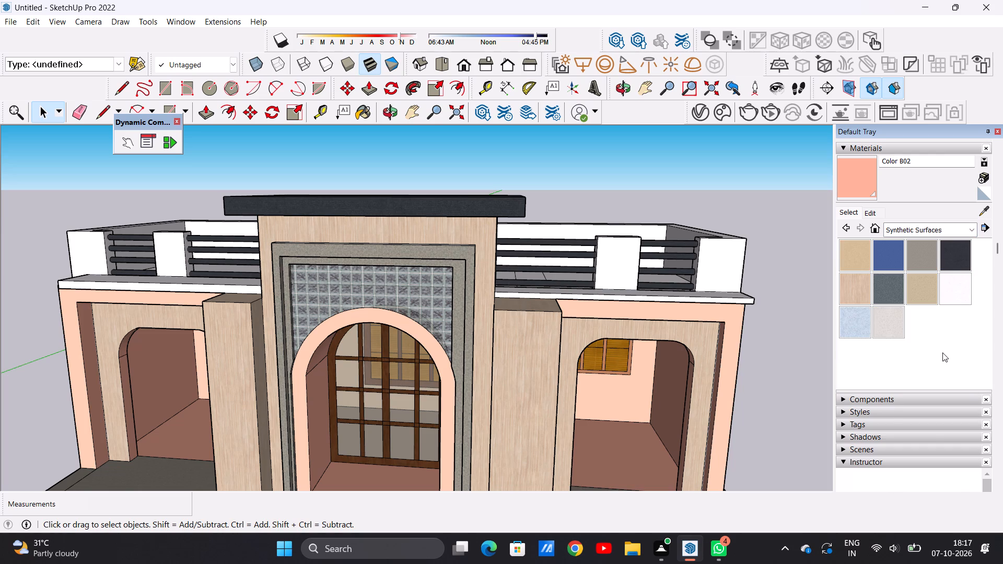
pyautogui.click(960, 258)
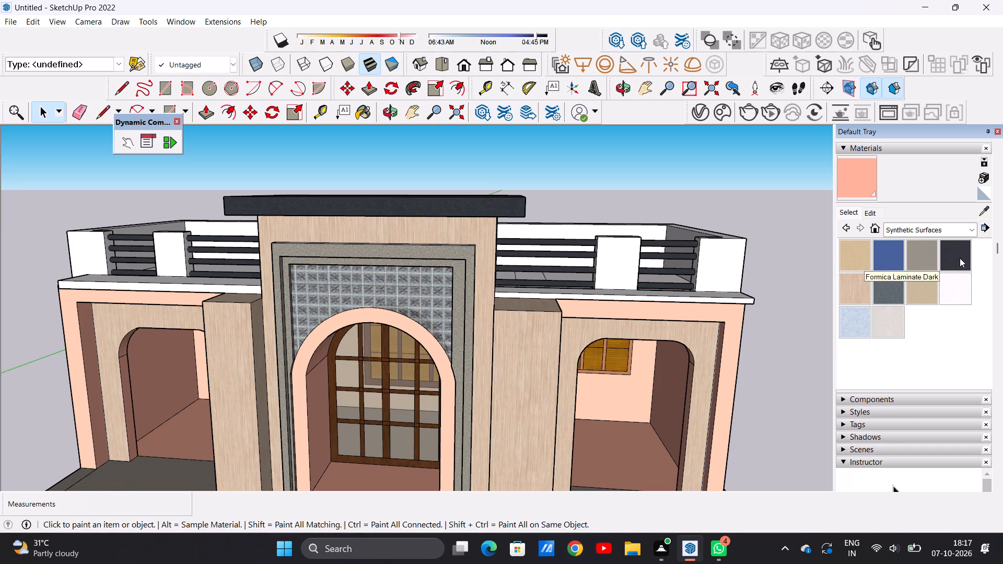
pyautogui.scroll(-4, 394, 246)
pyautogui.scroll(3, 159, 274)
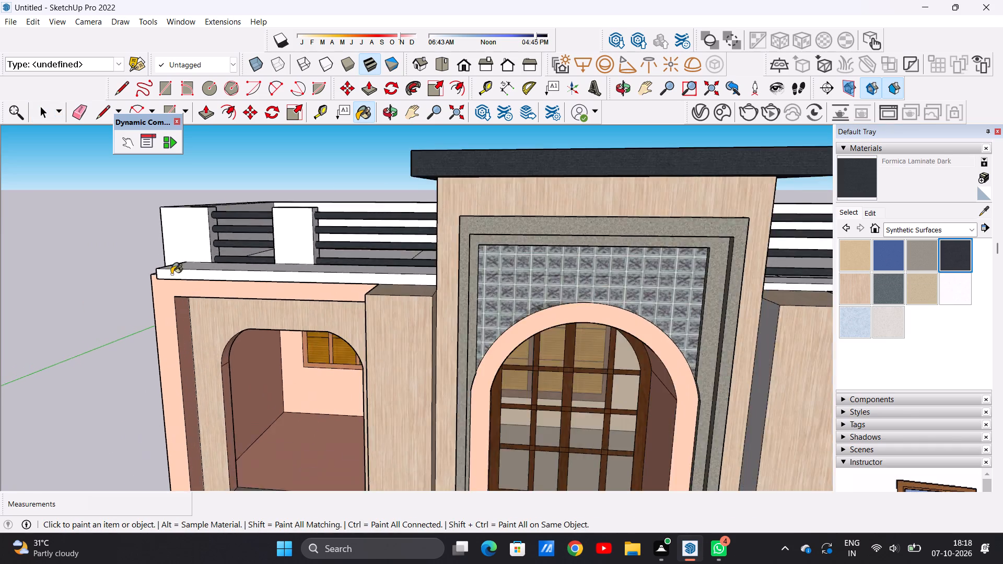
pyautogui.scroll(4, 171, 274)
pyautogui.scroll(-1, 308, 312)
pyautogui.scroll(5, 308, 312)
pyautogui.moveTo(333, 262); pyautogui.dragTo(340, 322, button='middle')
pyautogui.scroll(5, 363, 280)
pyautogui.click(363, 279)
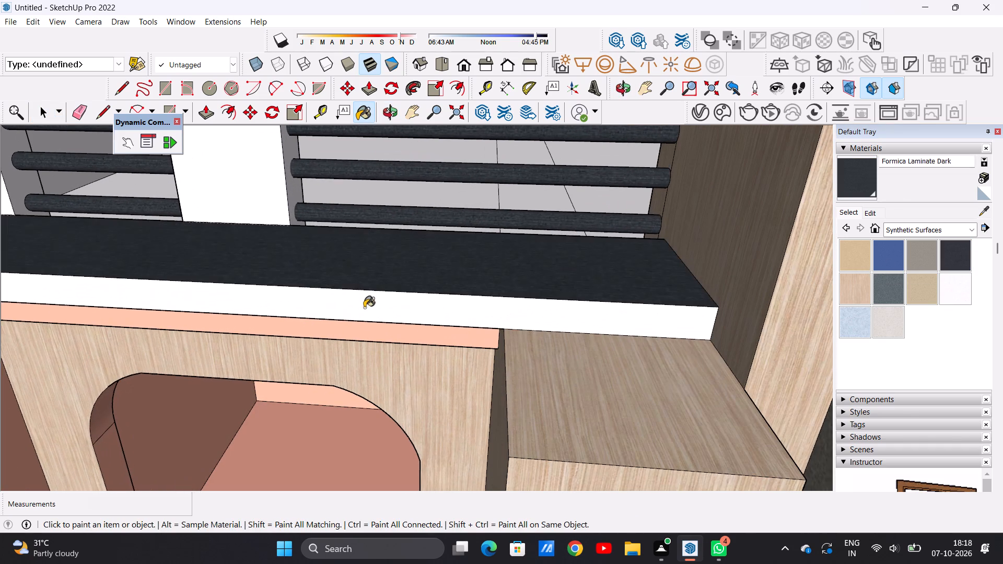
pyautogui.click(366, 309)
pyautogui.scroll(-13, 404, 284)
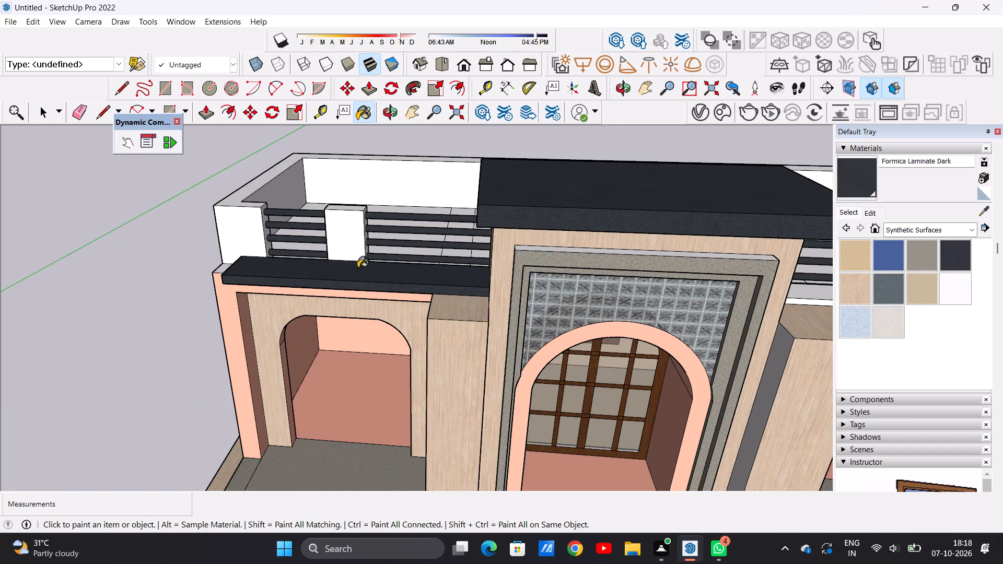
# Paint the outer end and the underside of the left roof-level ledge with Formica Laminate Dark.
pyautogui.moveTo(276, 278); pyautogui.dragTo(489, 262, button='middle')
pyautogui.scroll(4, 346, 302)
pyautogui.scroll(-1, 343, 304)
pyautogui.scroll(1, 343, 304)
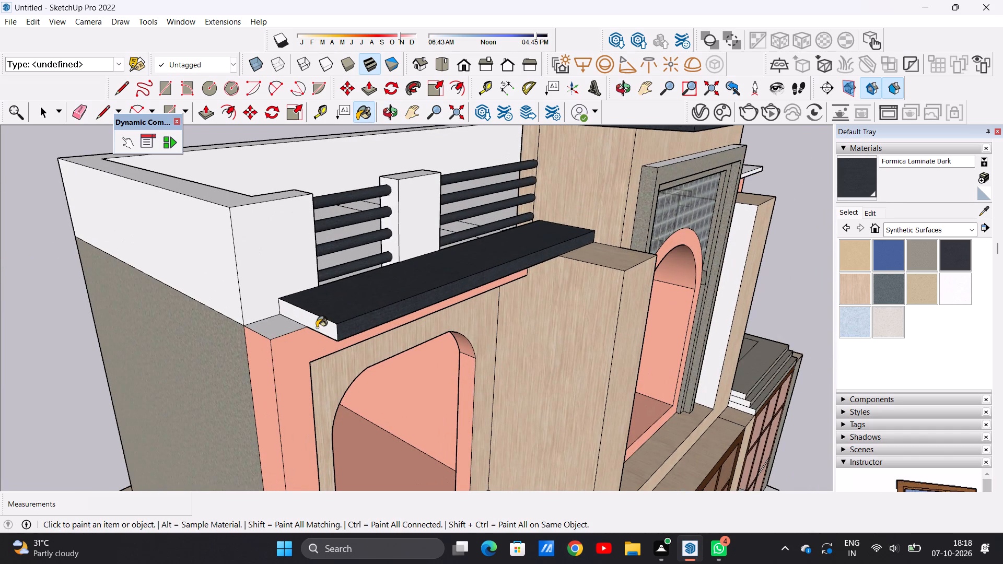
pyautogui.click(317, 327)
pyautogui.scroll(-14, 306, 305)
pyautogui.moveTo(386, 313); pyautogui.dragTo(305, 184, button='middle')
pyautogui.scroll(7, 314, 205)
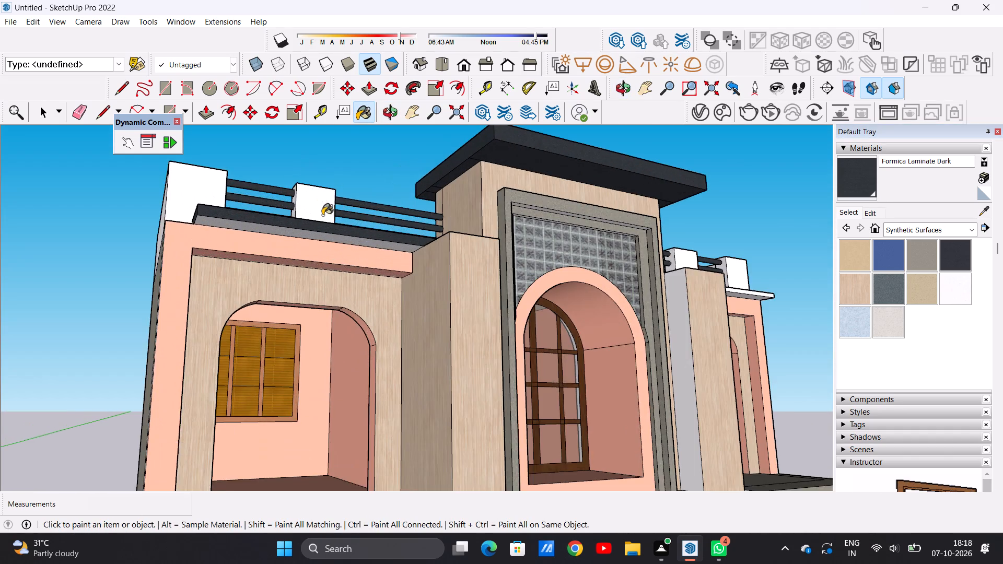
pyautogui.moveTo(414, 232); pyautogui.dragTo(381, 236, button='middle')
pyautogui.scroll(17, 401, 251)
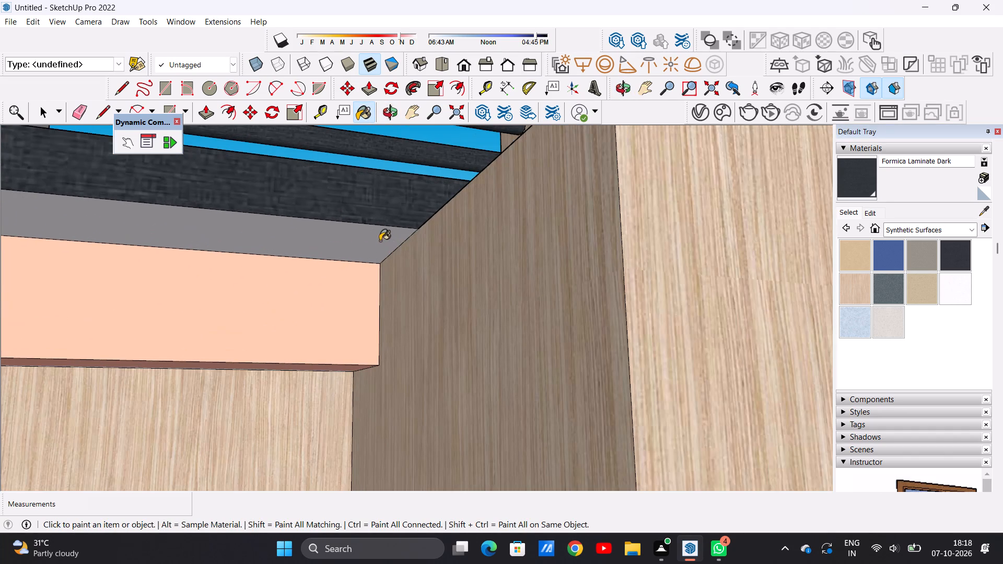
pyautogui.click(380, 241)
pyautogui.scroll(-20, 352, 258)
pyautogui.scroll(-4, 352, 258)
pyautogui.scroll(1, 360, 253)
pyautogui.moveTo(357, 257); pyautogui.dragTo(271, 289, button='middle')
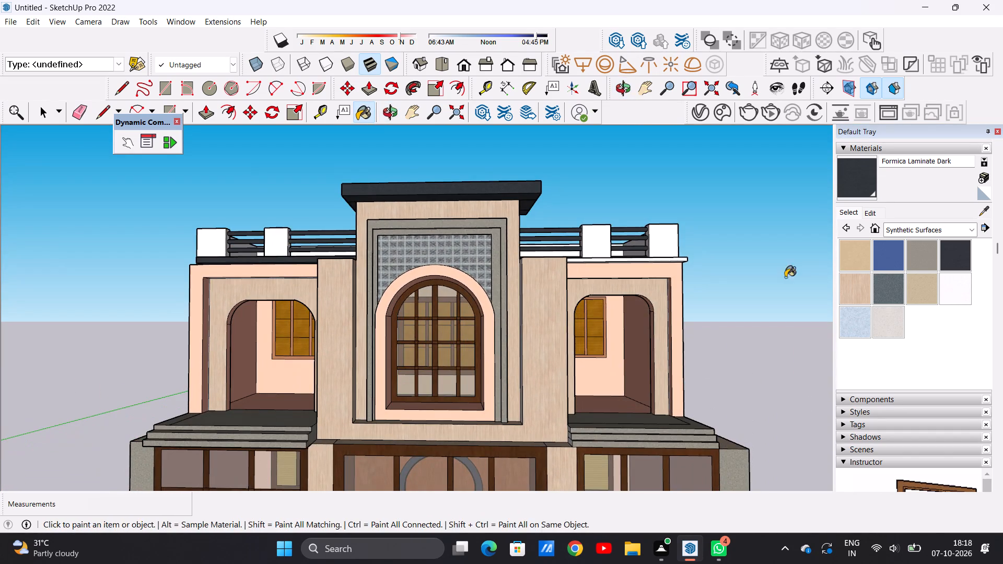
# Paint the top, front, outer end and underside of the right ledge below the roof railing with Formica Laminate Dark.
pyautogui.moveTo(785, 284); pyautogui.dragTo(720, 369, button='middle')
pyautogui.scroll(11, 666, 313)
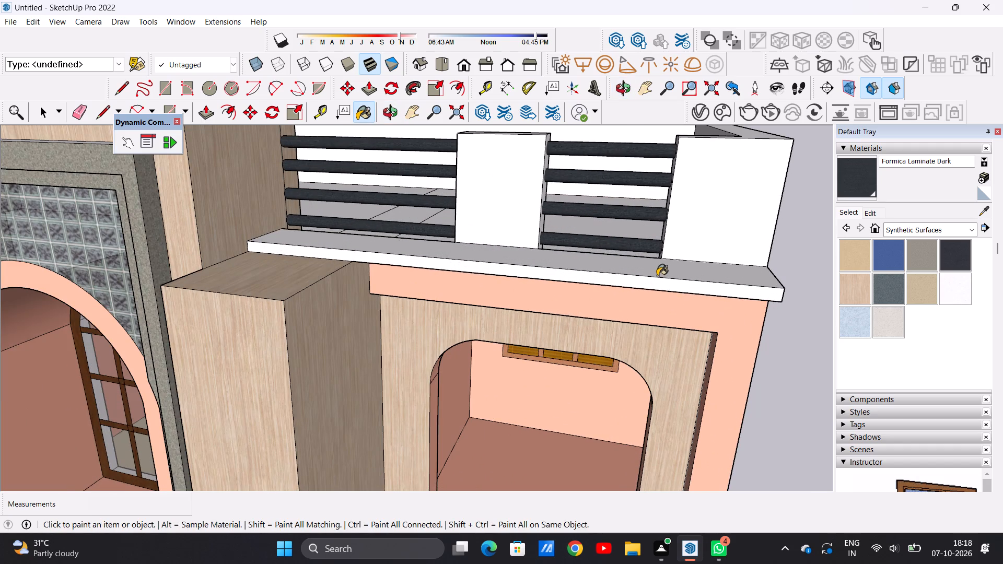
pyautogui.click(657, 276)
pyautogui.click(659, 289)
pyautogui.moveTo(759, 296); pyautogui.dragTo(590, 253, button='middle')
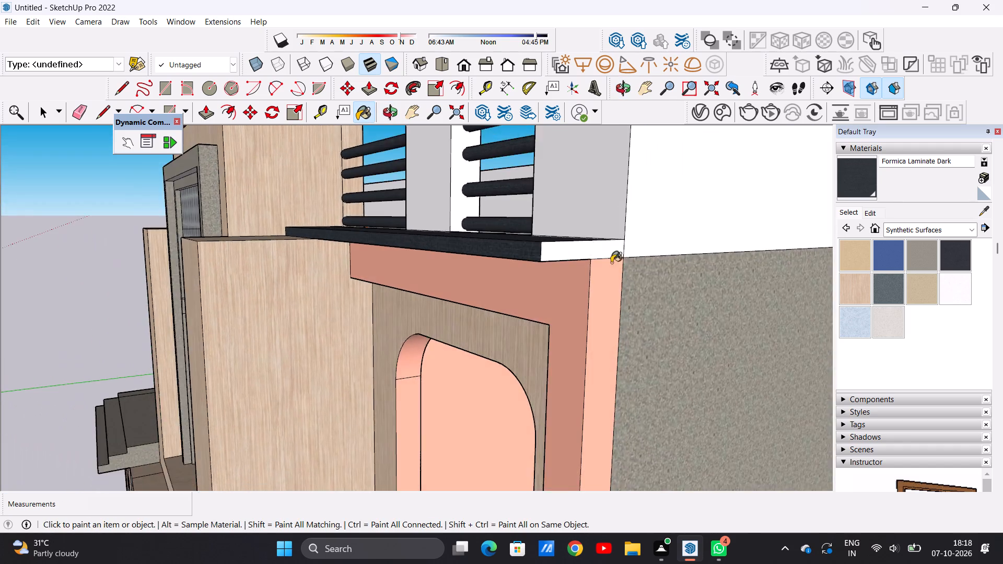
pyautogui.scroll(5, 621, 268)
pyautogui.click(554, 240)
pyautogui.moveTo(500, 283); pyautogui.dragTo(532, 219, button='middle')
pyautogui.scroll(6, 528, 201)
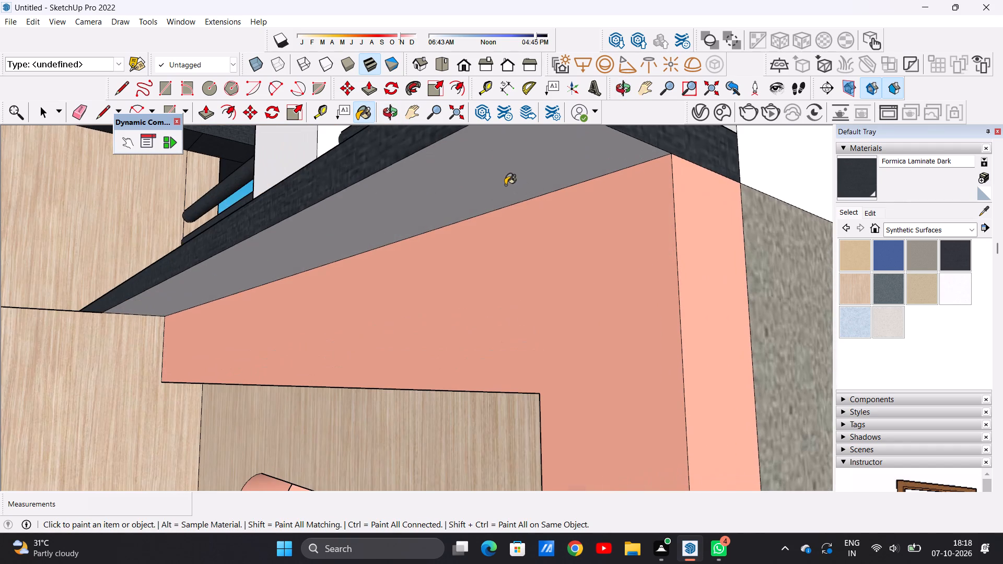
pyautogui.click(503, 184)
pyautogui.scroll(-20, 533, 287)
pyautogui.scroll(-8, 533, 287)
pyautogui.moveTo(534, 275); pyautogui.dragTo(697, 365, button='middle')
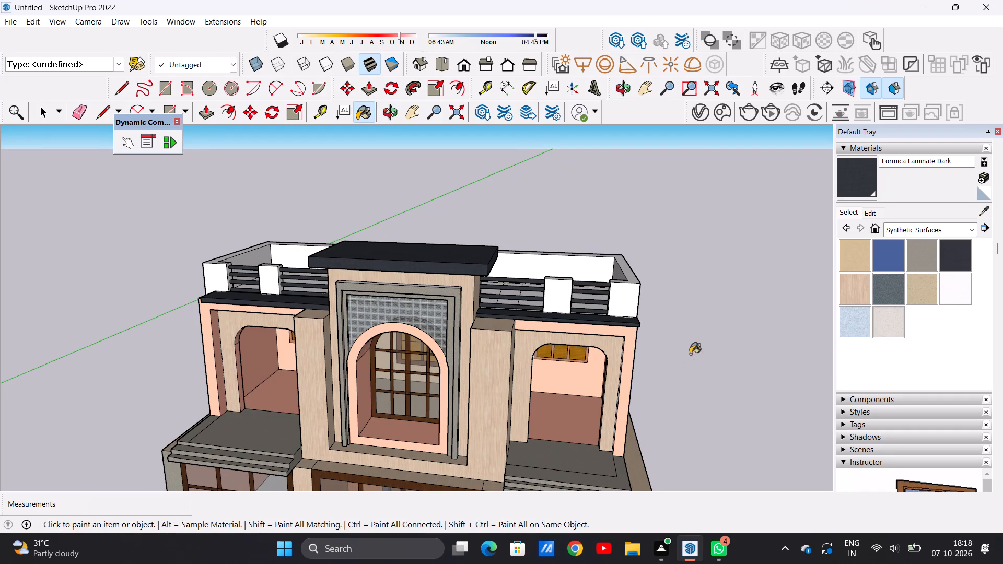
# Examine the painted house from above and the front, including the ground-floor glazing and base plinth.
pyautogui.scroll(-6, 594, 319)
pyautogui.moveTo(574, 325); pyautogui.dragTo(620, 354, button='middle')
pyautogui.scroll(9, 599, 304)
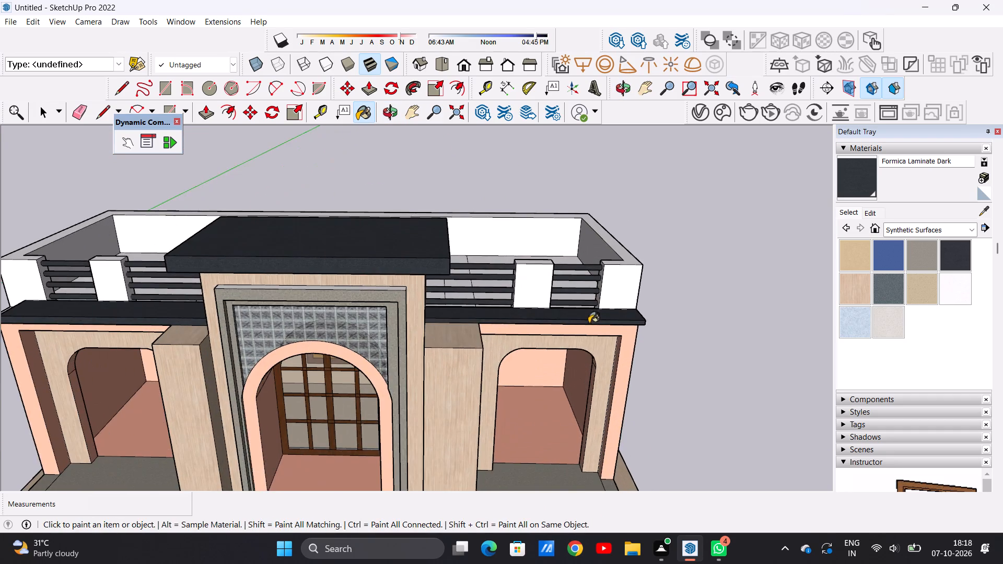
pyautogui.moveTo(598, 326); pyautogui.dragTo(605, 303, button='middle')
pyautogui.scroll(-10, 606, 300)
pyautogui.scroll(4, 484, 374)
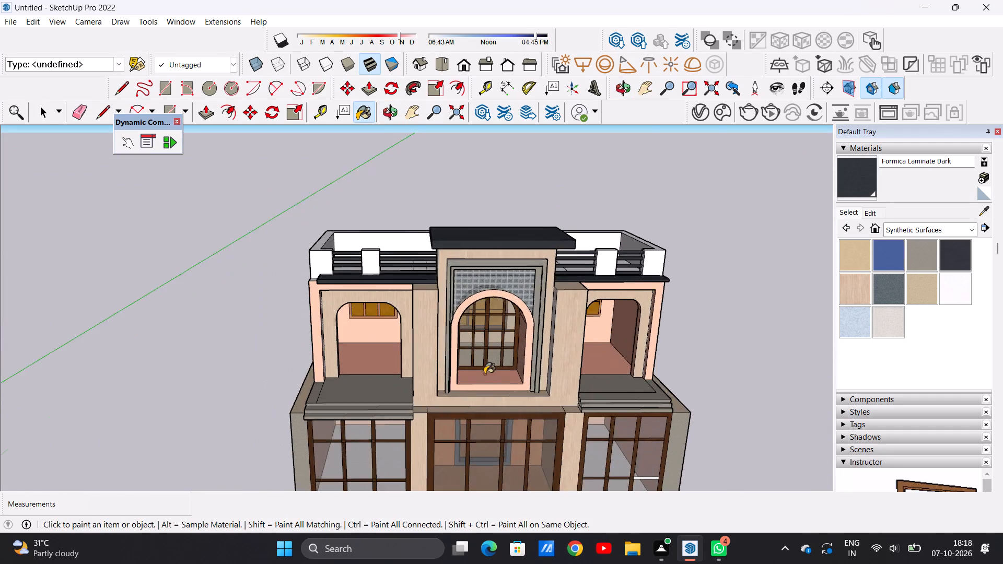
pyautogui.moveTo(514, 374); pyautogui.dragTo(514, 297, button='middle')
pyautogui.scroll(-12, 482, 337)
pyautogui.scroll(1, 516, 356)
pyautogui.moveTo(516, 356); pyautogui.dragTo(509, 335, button='middle')
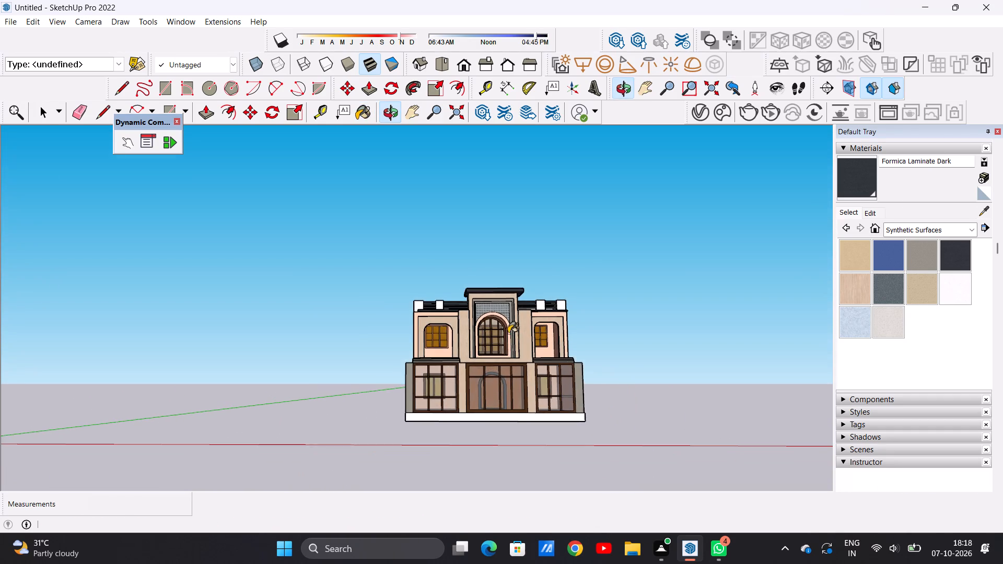
pyautogui.scroll(6, 511, 380)
pyautogui.scroll(-10, 512, 375)
pyautogui.moveTo(527, 416); pyautogui.dragTo(523, 448, button='middle')
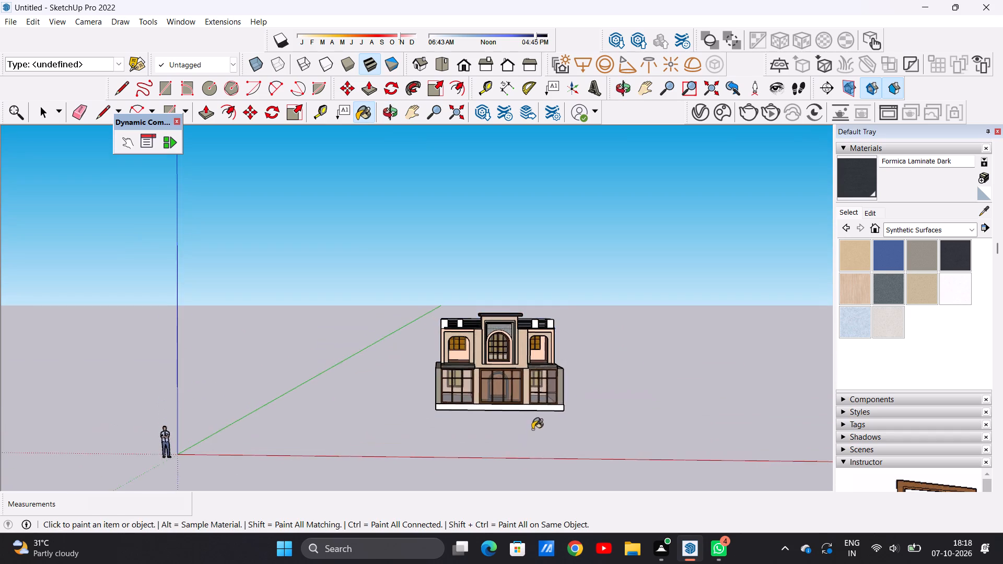
pyautogui.scroll(18, 534, 414)
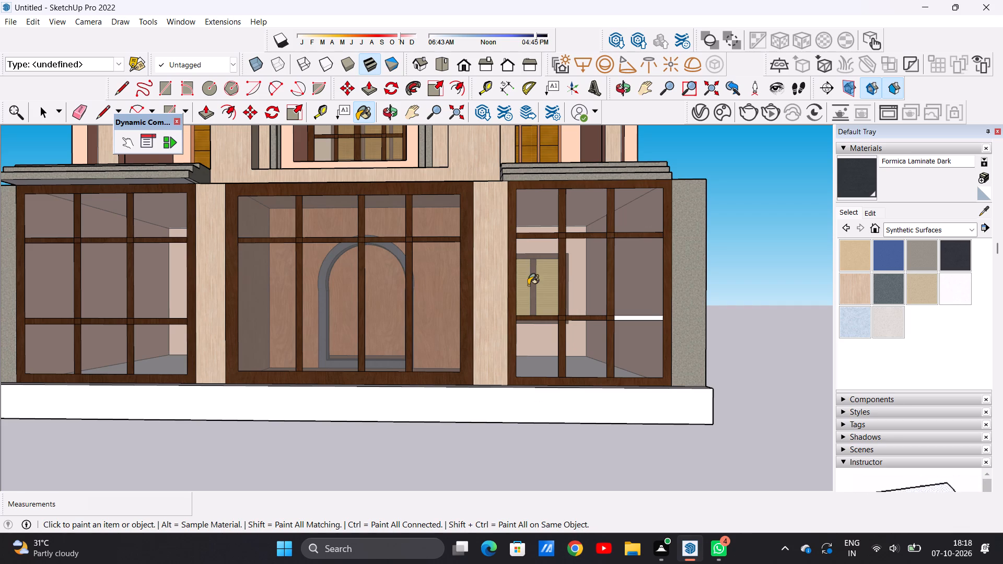
# Paint the front and underside of the lowest step of the left balcony ledge with Formica Laminate Dark.
pyautogui.scroll(-12, 531, 269)
pyautogui.scroll(4, 398, 268)
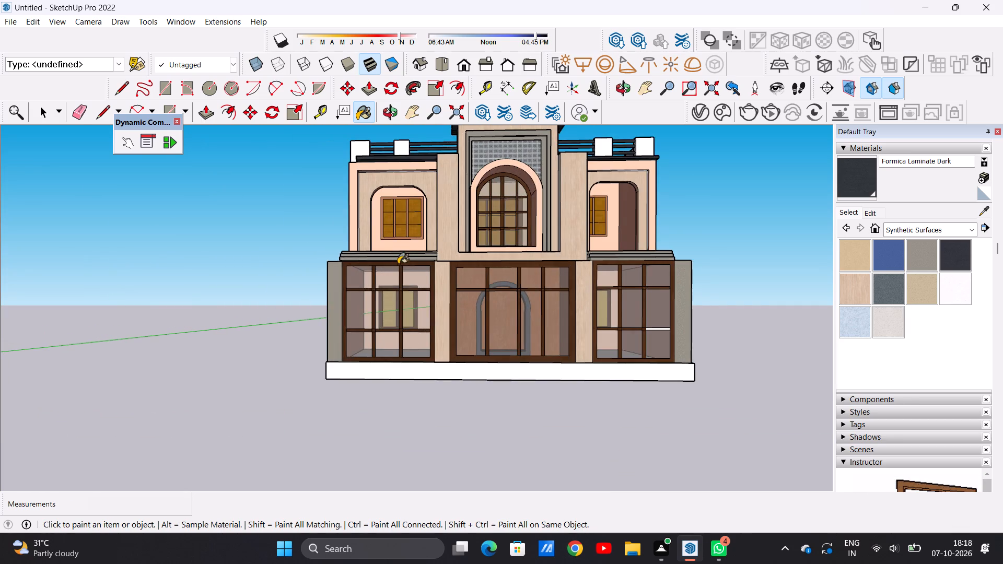
pyautogui.moveTo(403, 263); pyautogui.dragTo(407, 336, button='middle')
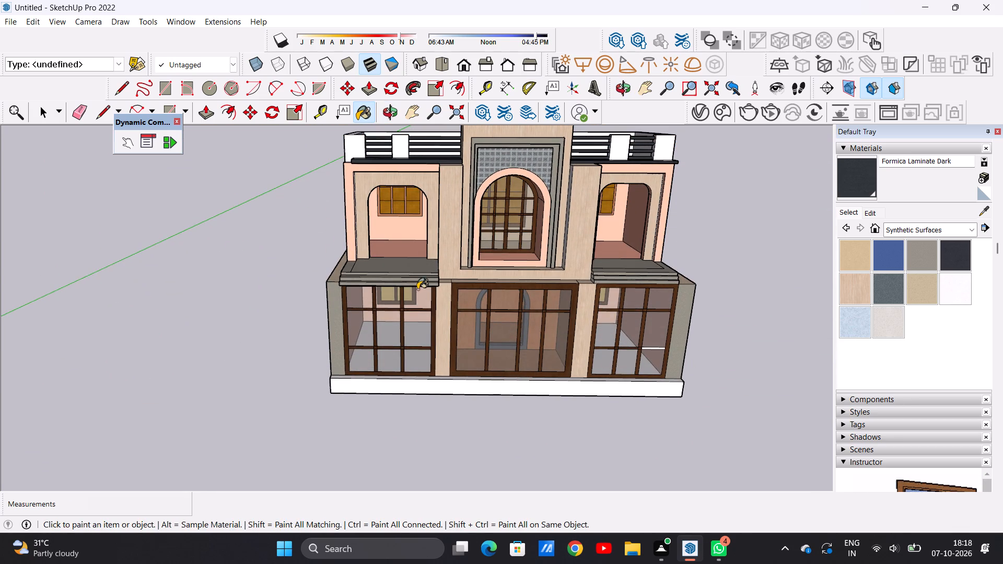
pyautogui.scroll(13, 433, 257)
pyautogui.moveTo(399, 338); pyautogui.dragTo(401, 330, button='middle')
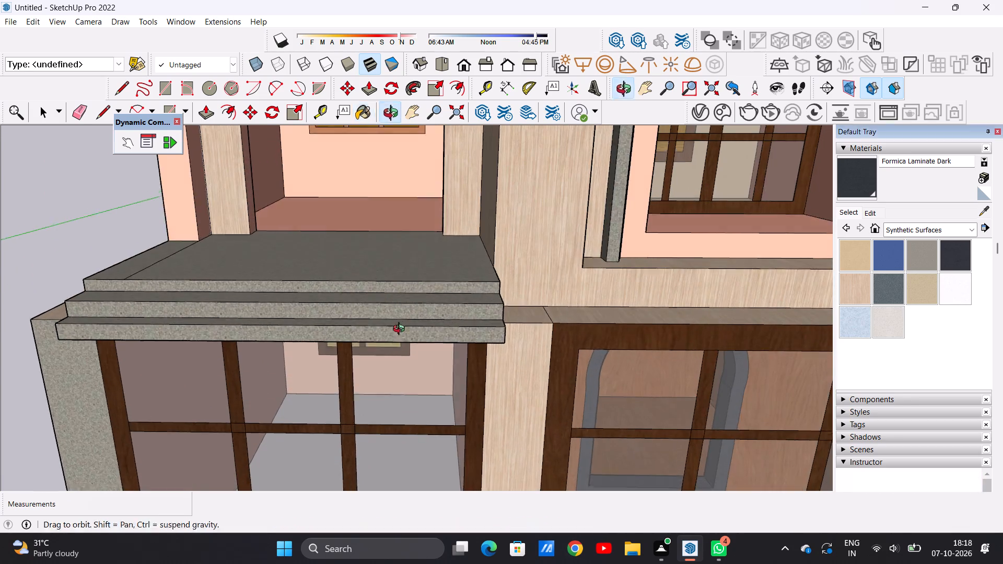
pyautogui.moveTo(401, 330); pyautogui.dragTo(403, 284, button='middle')
pyautogui.click(405, 265)
pyautogui.moveTo(346, 262); pyautogui.dragTo(379, 262, button='middle')
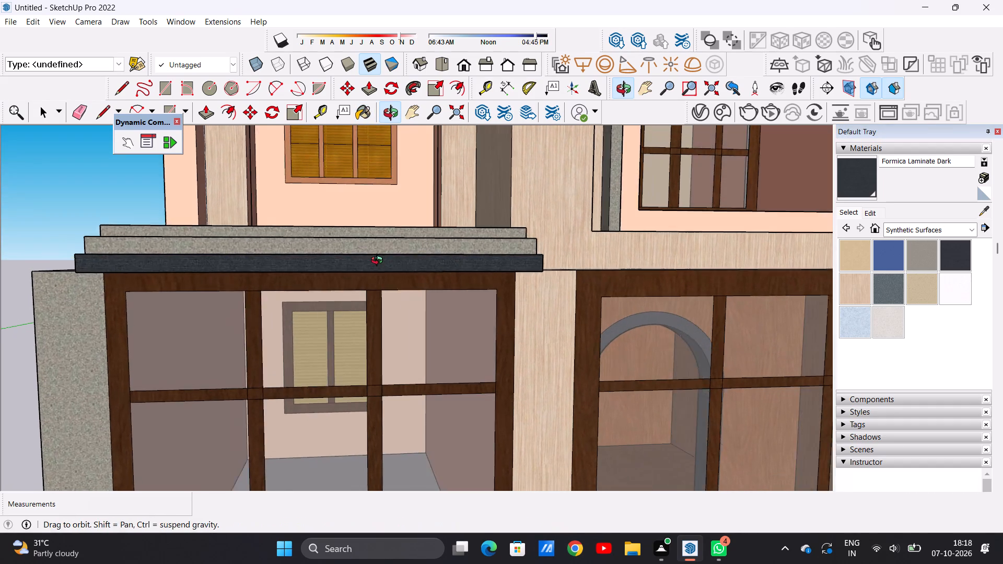
pyautogui.moveTo(379, 262); pyautogui.dragTo(398, 213, button='middle')
pyautogui.scroll(5, 384, 214)
pyautogui.click(384, 215)
pyautogui.scroll(-8, 400, 251)
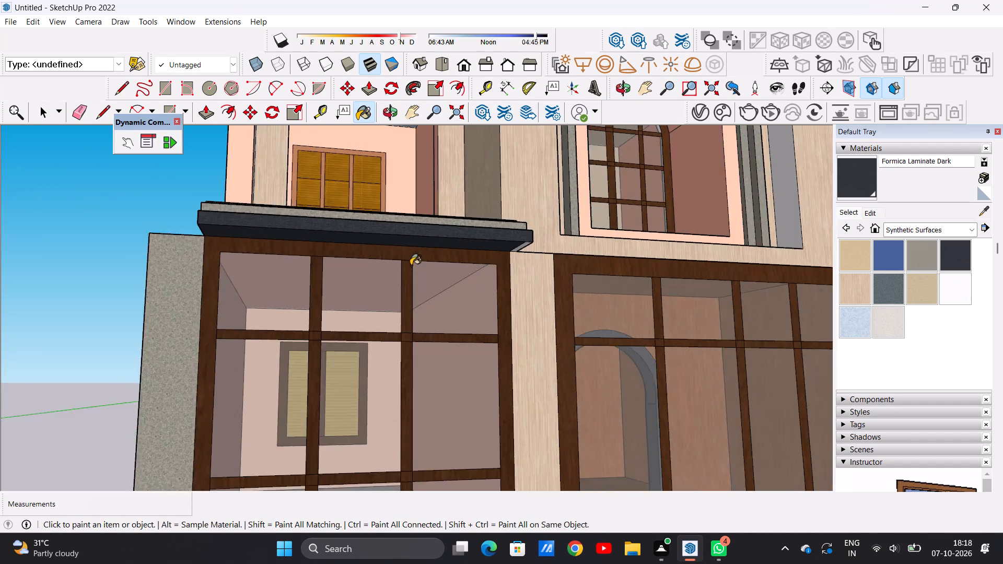
# Examine the outer end of the left balcony ledge where it meets the side wall.
pyautogui.scroll(-3, 411, 265)
pyautogui.moveTo(275, 232); pyautogui.dragTo(417, 299, button='middle')
pyautogui.scroll(4, 434, 326)
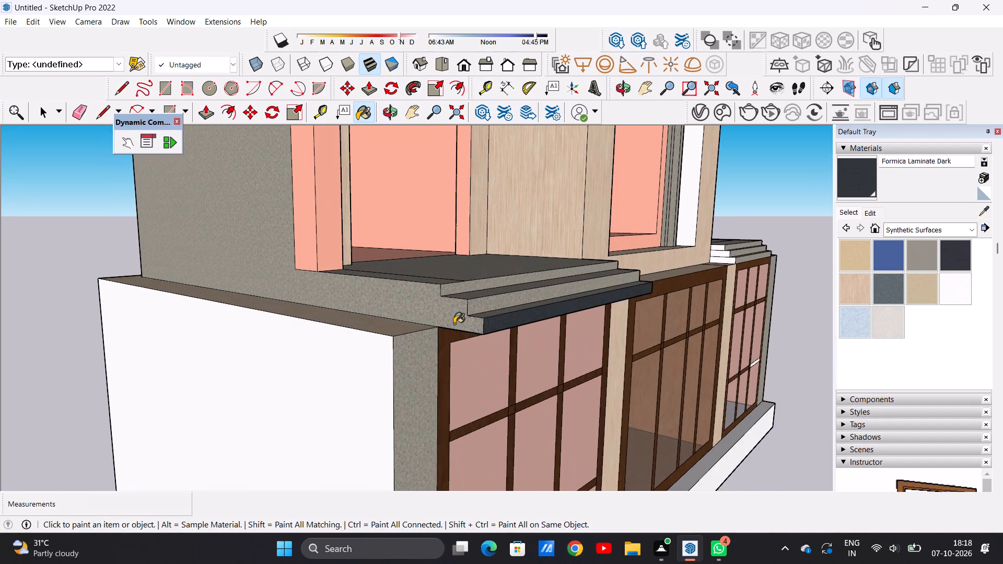
pyautogui.scroll(3, 454, 324)
pyautogui.scroll(-5, 466, 336)
pyautogui.scroll(4, 487, 328)
pyautogui.scroll(-4, 421, 296)
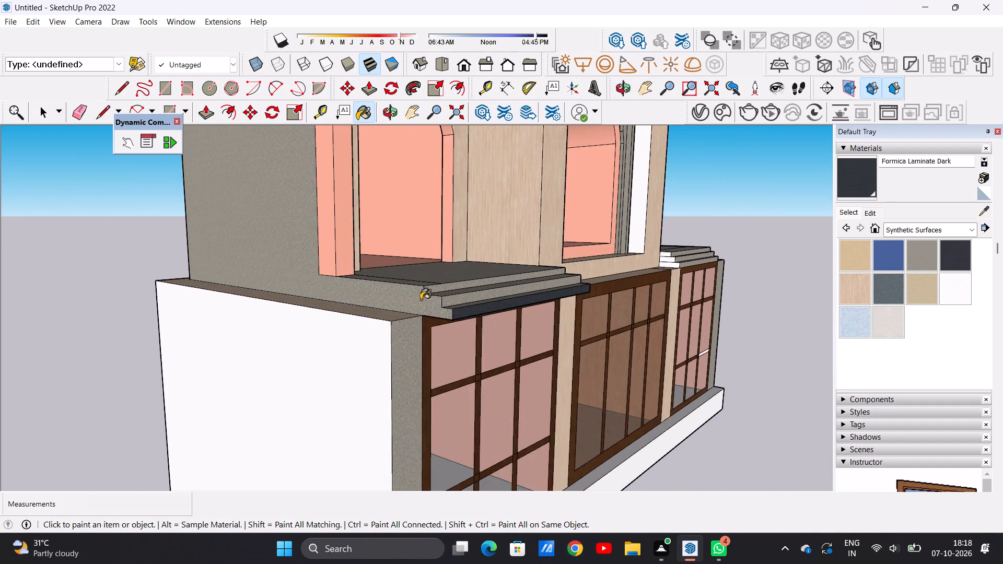
pyautogui.scroll(-5, 421, 300)
pyautogui.moveTo(423, 299); pyautogui.dragTo(277, 269, button='middle')
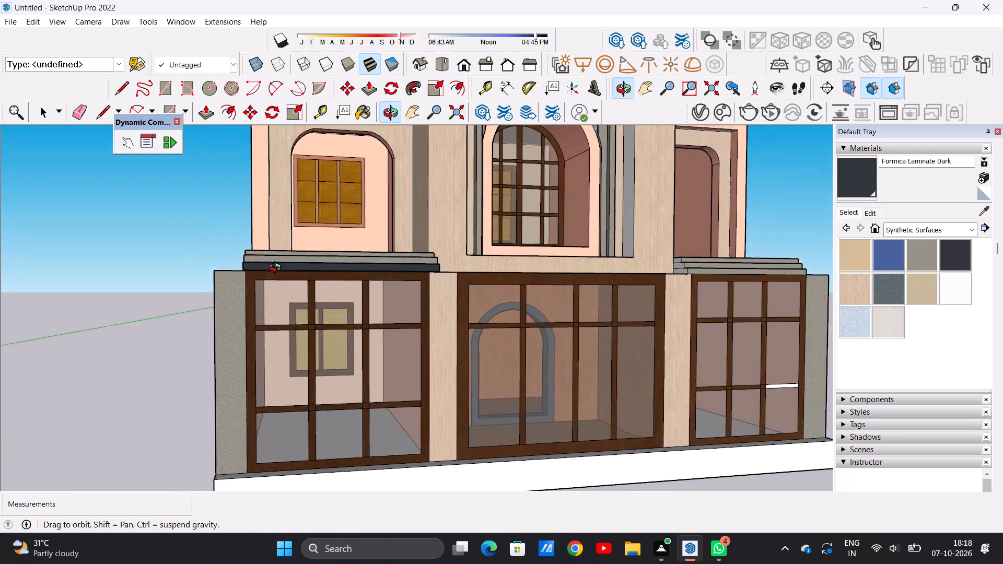
# Paint the top, front and inner end of the right balcony ledge's lowest step with Formica Laminate Dark.
pyautogui.moveTo(277, 269); pyautogui.dragTo(217, 273, button='middle')
pyautogui.scroll(-3, 226, 301)
pyautogui.scroll(7, 651, 305)
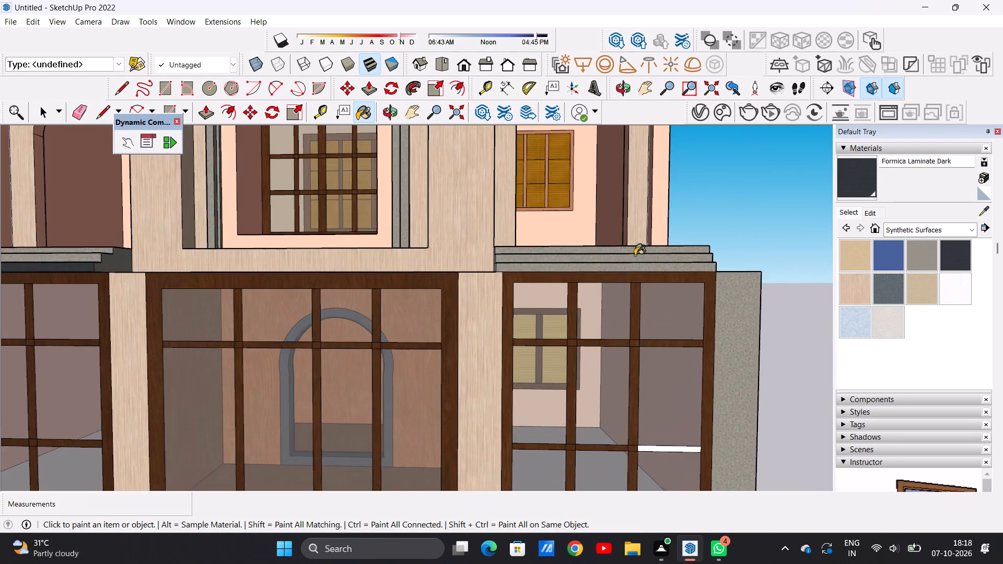
pyautogui.scroll(3, 635, 255)
pyautogui.moveTo(627, 279); pyautogui.dragTo(621, 377, button='middle')
pyautogui.scroll(3, 621, 377)
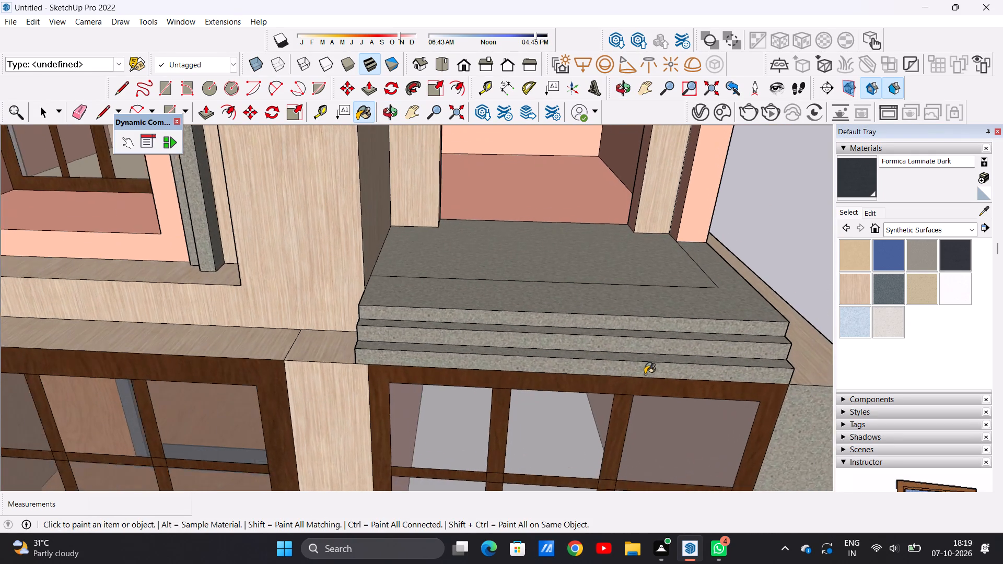
pyautogui.scroll(4, 645, 374)
pyautogui.click(629, 346)
pyautogui.click(628, 368)
pyautogui.scroll(-5, 624, 369)
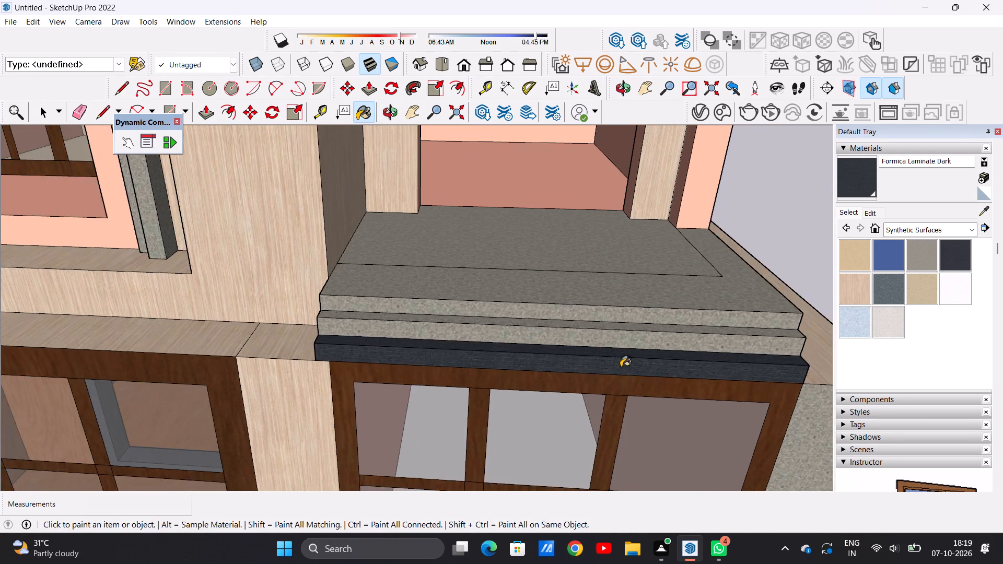
pyautogui.moveTo(454, 344); pyautogui.dragTo(589, 339, button='middle')
pyautogui.scroll(5, 533, 340)
pyautogui.click(512, 338)
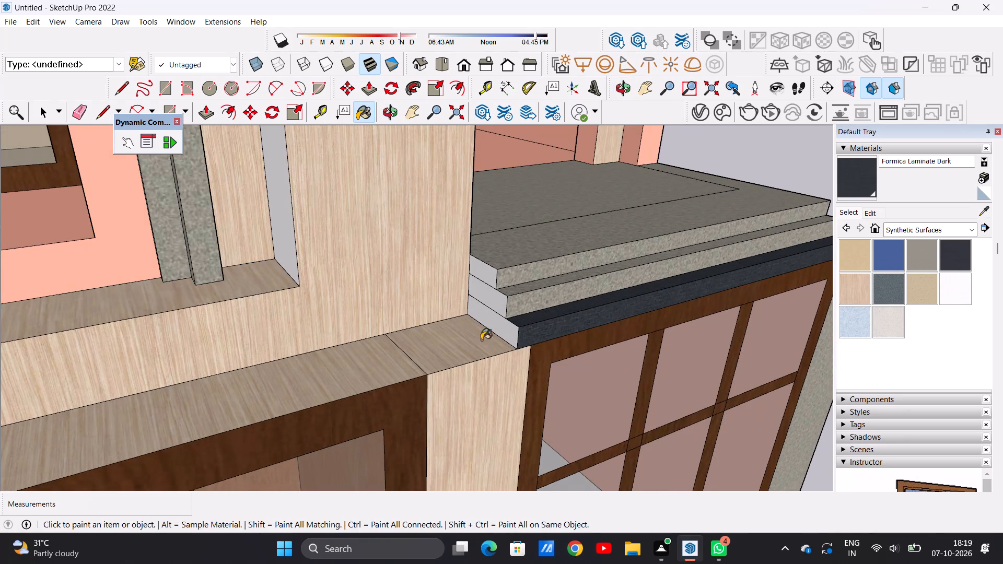
# Push/Pull the front face of the right balcony ledge's lowest step outward by about 1' 1".
pyautogui.scroll(-7, 435, 345)
pyautogui.moveTo(509, 313); pyautogui.dragTo(249, 261, button='middle')
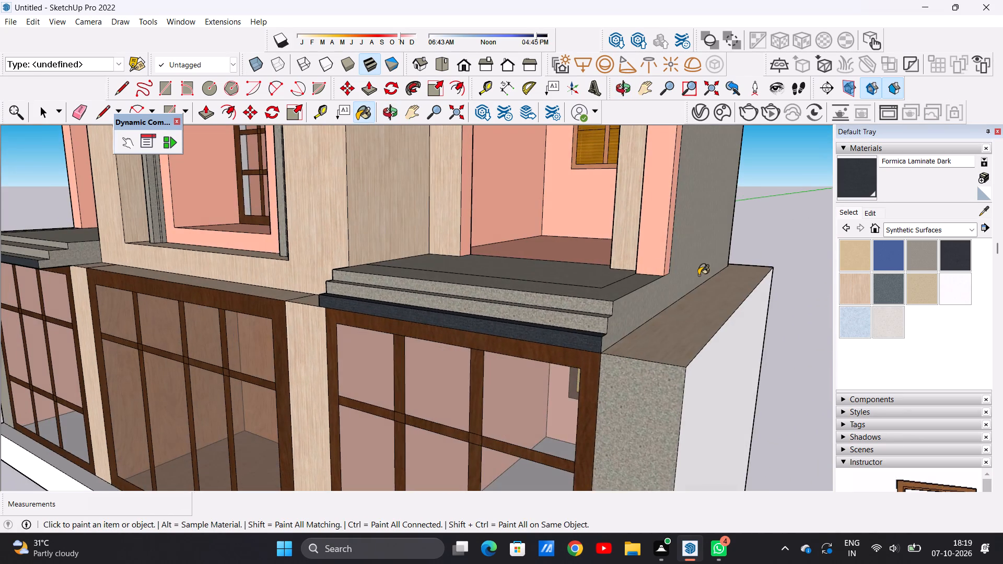
pyautogui.scroll(4, 698, 309)
pyautogui.moveTo(582, 381); pyautogui.dragTo(593, 264, button='middle')
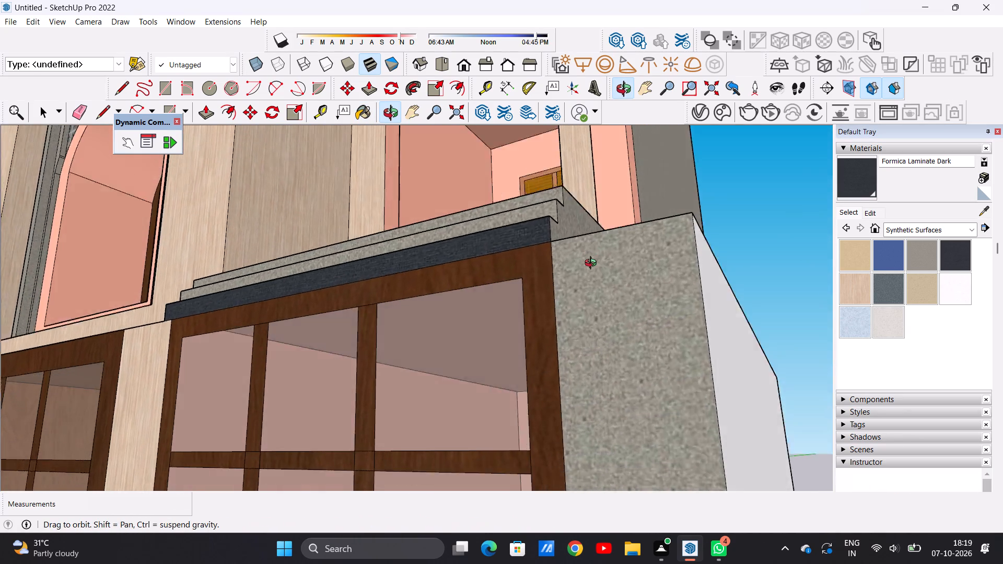
pyautogui.moveTo(593, 264); pyautogui.dragTo(599, 246, button='middle')
pyautogui.scroll(5, 570, 234)
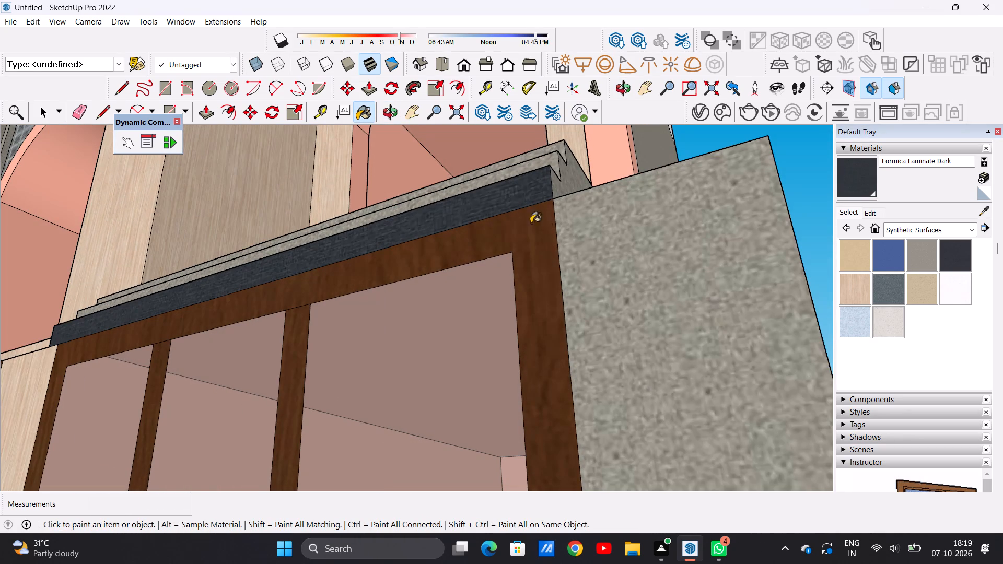
pyautogui.press('space')
pyautogui.moveTo(561, 220); pyautogui.dragTo(562, 311, button='middle')
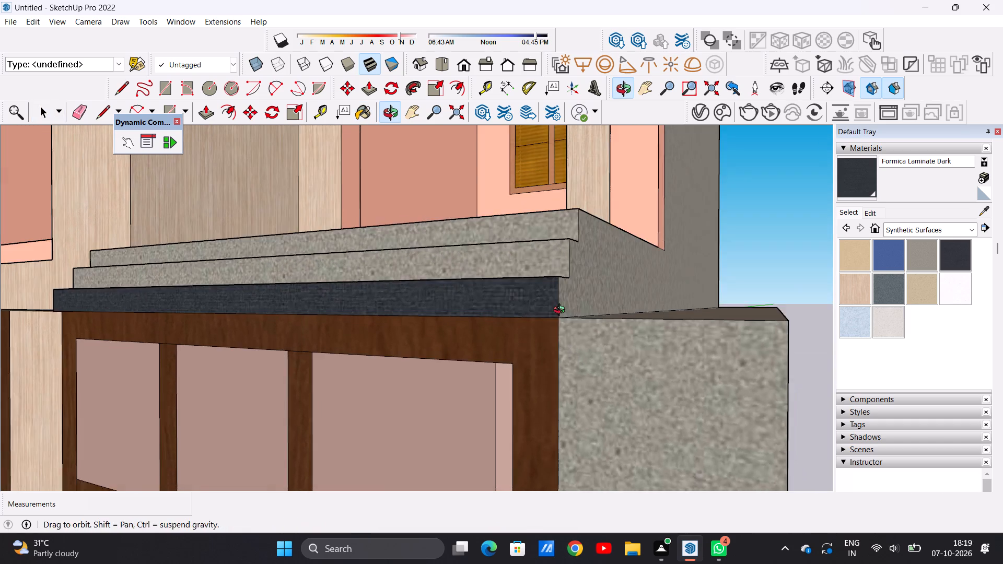
pyautogui.moveTo(562, 311); pyautogui.dragTo(562, 313, button='middle')
pyautogui.scroll(-6, 568, 231)
pyautogui.moveTo(506, 286); pyautogui.dragTo(764, 244, button='middle')
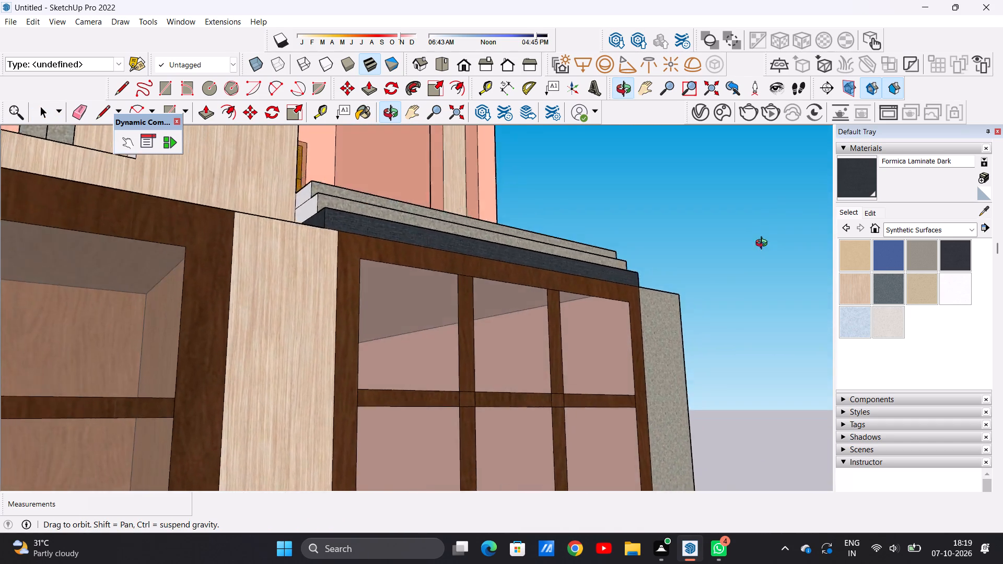
pyautogui.moveTo(764, 244); pyautogui.dragTo(508, 296, button='middle')
pyautogui.scroll(5, 569, 285)
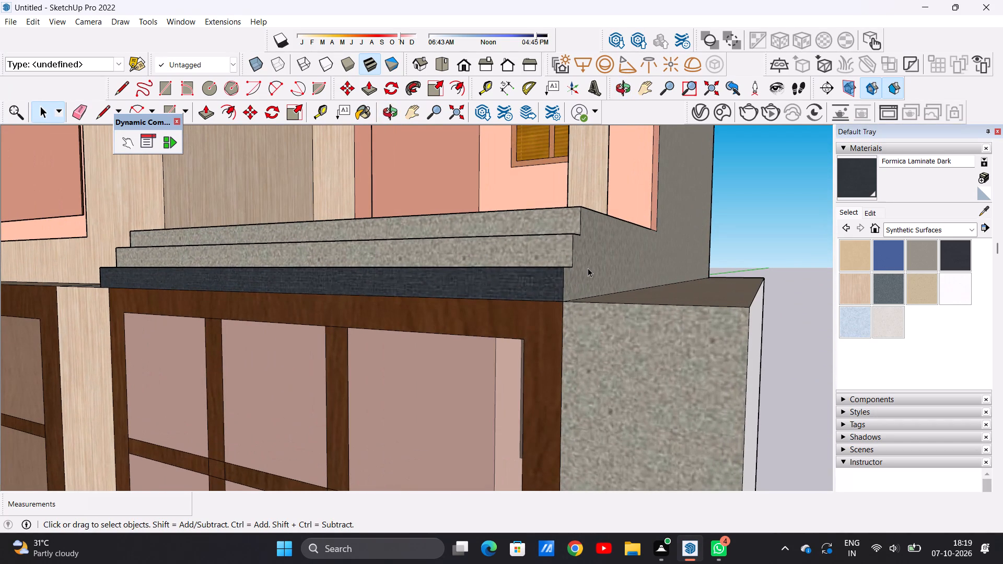
pyautogui.press('p')
pyautogui.click(545, 278)
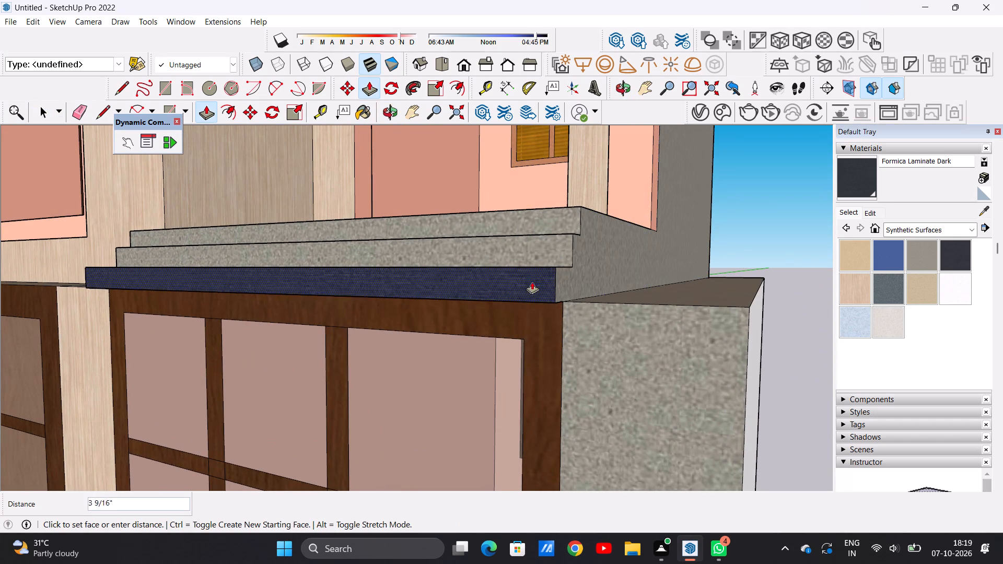
pyautogui.click(504, 288)
pyautogui.press('space')
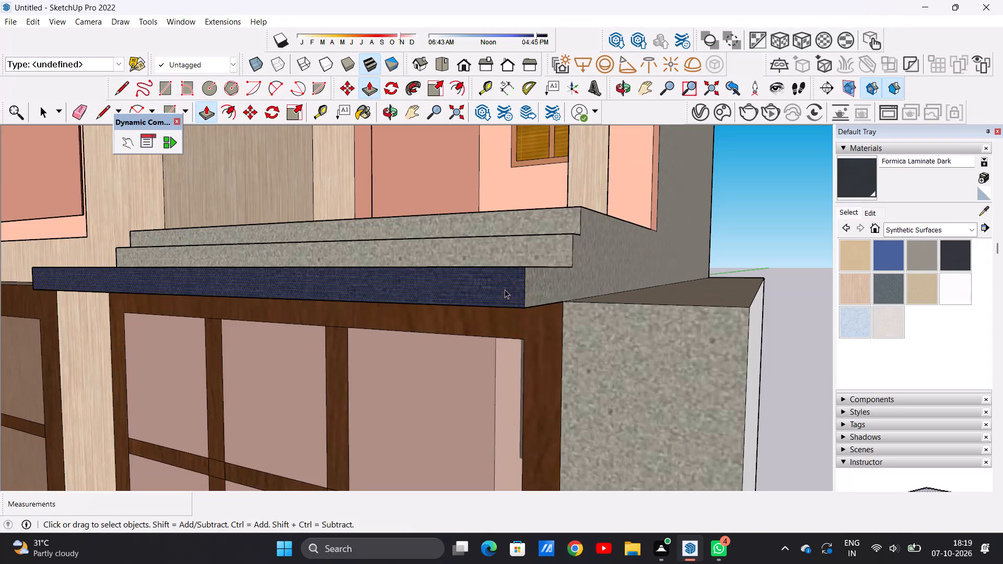
# Examine the right balcony ledge's projecting lowest step and its inner end against the rest of the facade.
pyautogui.scroll(-4, 519, 303)
pyautogui.scroll(1, 520, 304)
pyautogui.scroll(-13, 520, 304)
pyautogui.scroll(-4, 551, 263)
pyautogui.moveTo(395, 270); pyautogui.dragTo(624, 285, button='middle')
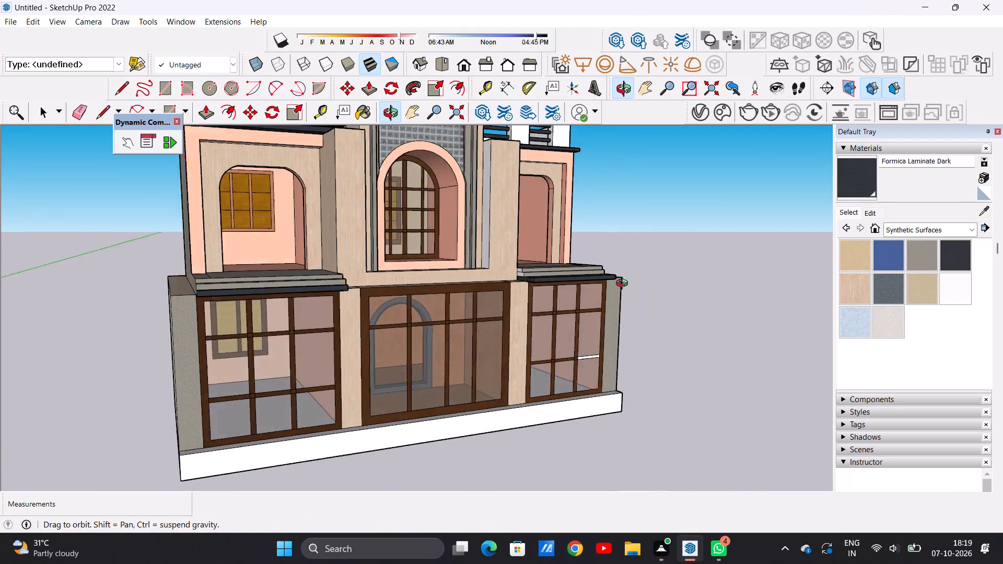
pyautogui.moveTo(624, 285); pyautogui.dragTo(643, 279, button='middle')
pyautogui.scroll(4, 544, 262)
pyautogui.scroll(-1, 528, 269)
pyautogui.scroll(5, 528, 269)
pyautogui.scroll(-1, 524, 287)
pyautogui.scroll(11, 524, 287)
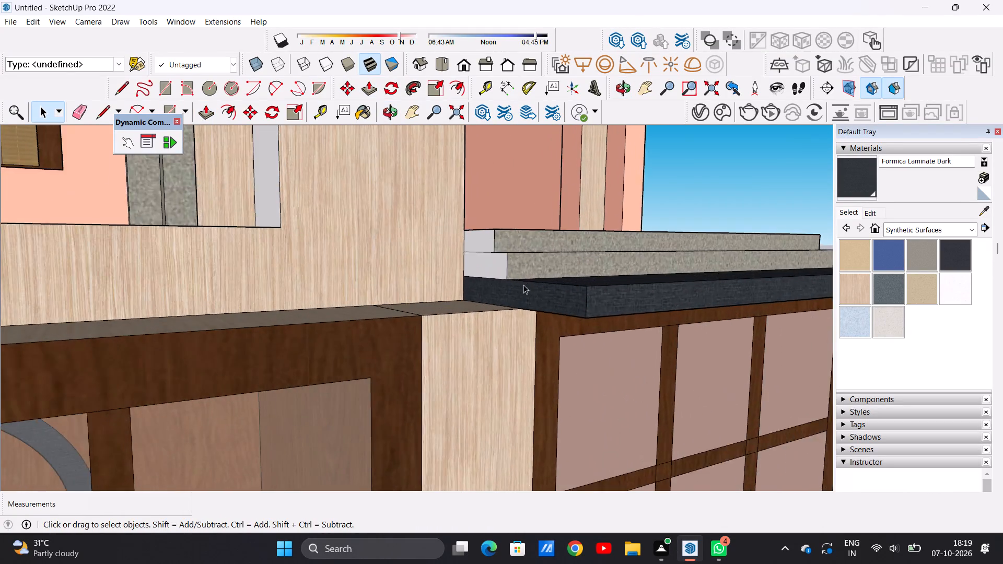
pyautogui.scroll(-20, 522, 286)
pyautogui.moveTo(583, 308); pyautogui.dragTo(567, 296, button='middle')
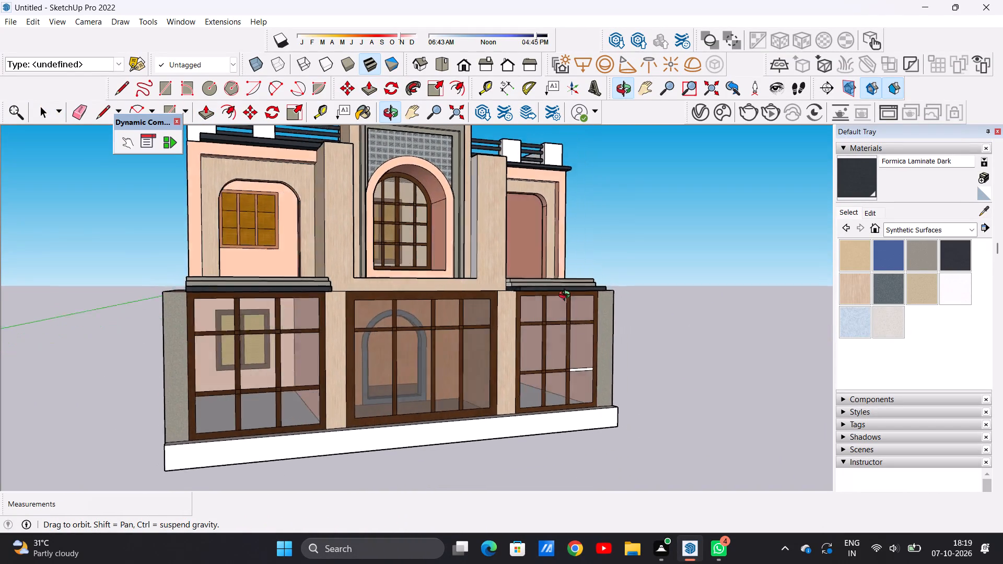
pyautogui.moveTo(567, 296); pyautogui.dragTo(600, 311, button='middle')
# Paint the white side face of the central window recess and the inner ends of the right ledge's upper two steps with Formica Laminate Light.
pyautogui.click(857, 286)
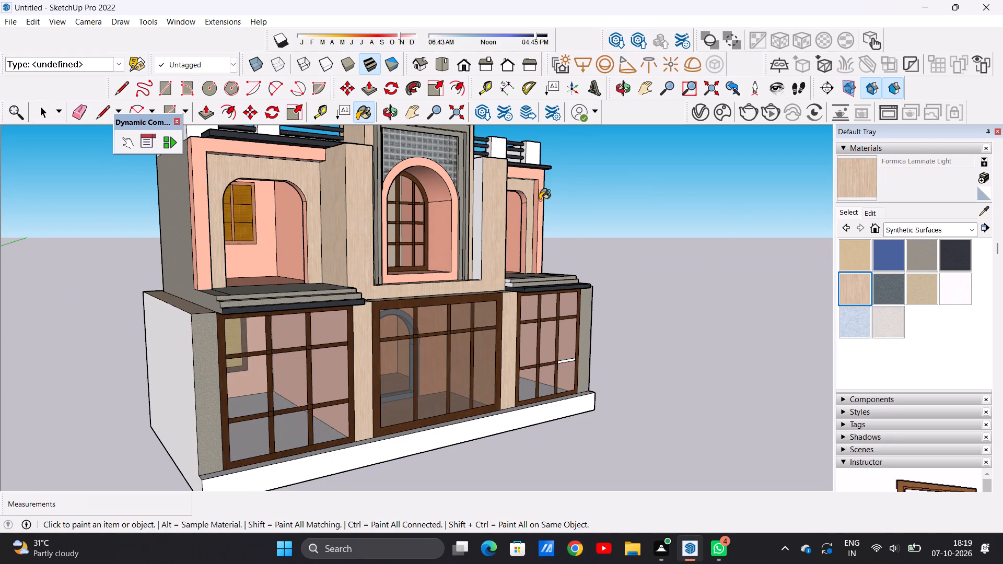
pyautogui.scroll(9, 512, 208)
pyautogui.scroll(-1, 466, 217)
pyautogui.click(464, 217)
pyautogui.scroll(-11, 489, 266)
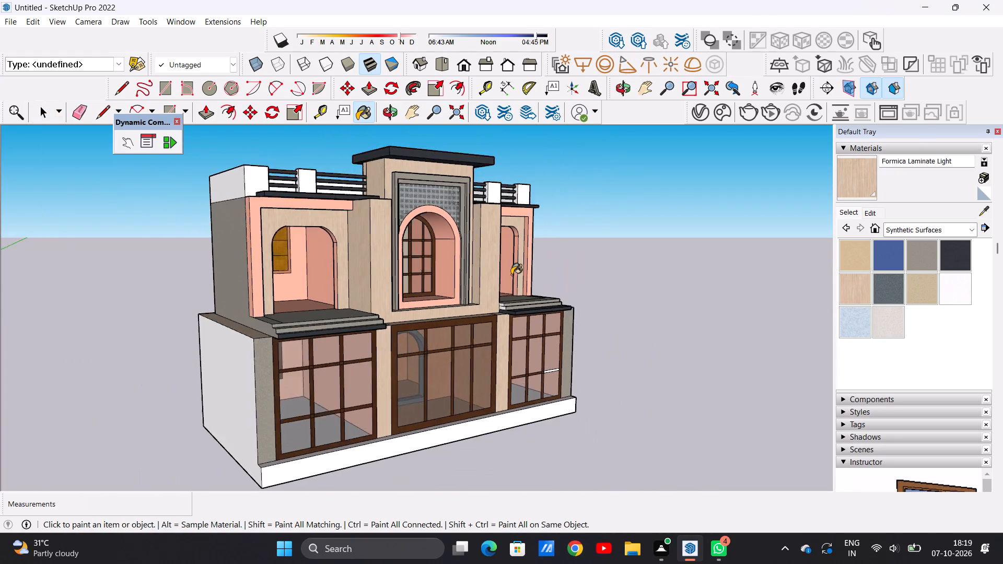
pyautogui.scroll(19, 510, 299)
pyautogui.click(489, 304)
pyautogui.click(476, 283)
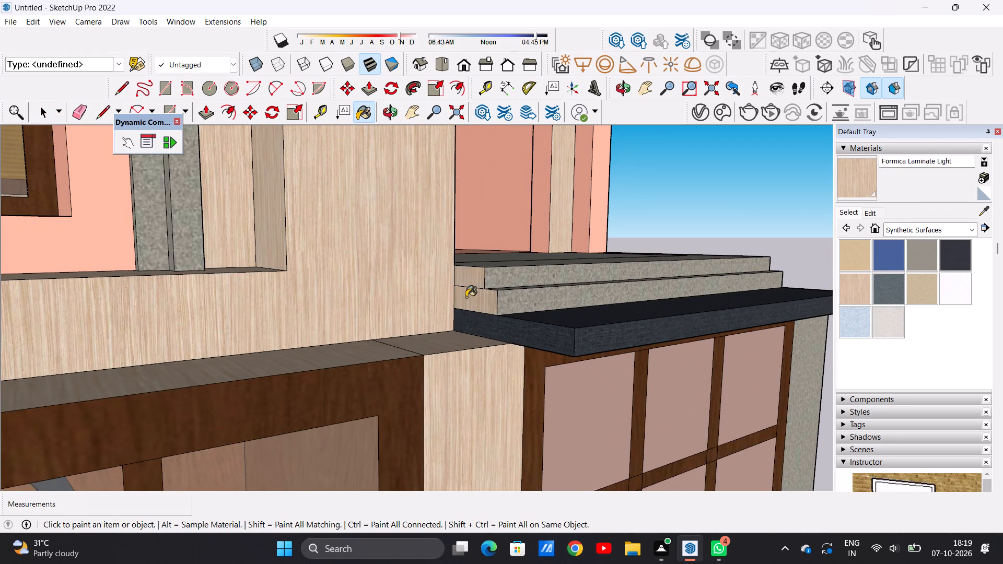
# Examine the whole painted facade from the front and both sides for its overall material scheme.
pyautogui.scroll(-20, 466, 311)
pyautogui.scroll(-3, 466, 311)
pyautogui.moveTo(563, 302); pyautogui.dragTo(439, 307, button='middle')
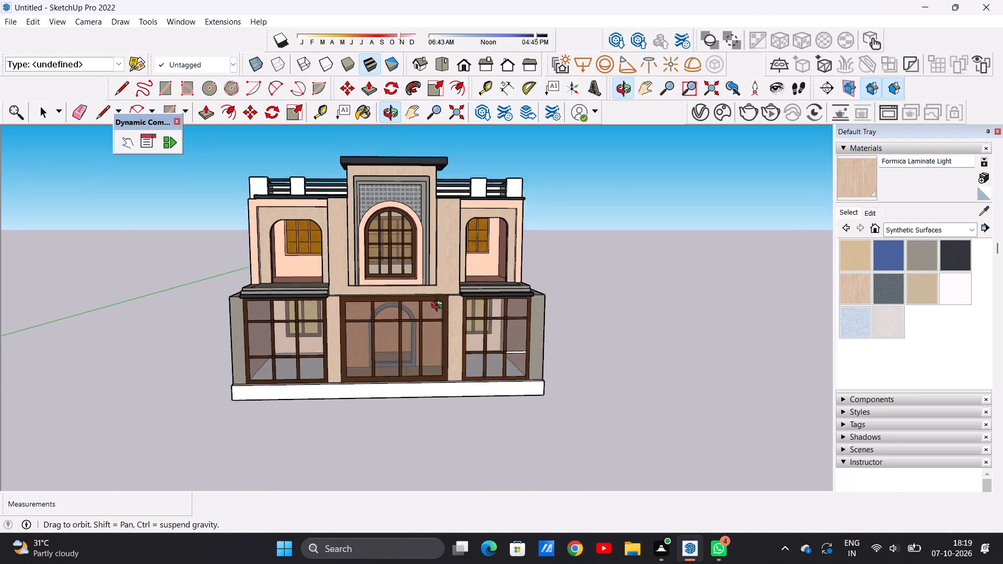
pyautogui.moveTo(439, 307); pyautogui.dragTo(439, 310, button='middle')
pyautogui.scroll(-5, 453, 314)
pyautogui.scroll(6, 402, 232)
pyautogui.moveTo(497, 287); pyautogui.dragTo(418, 274, button='middle')
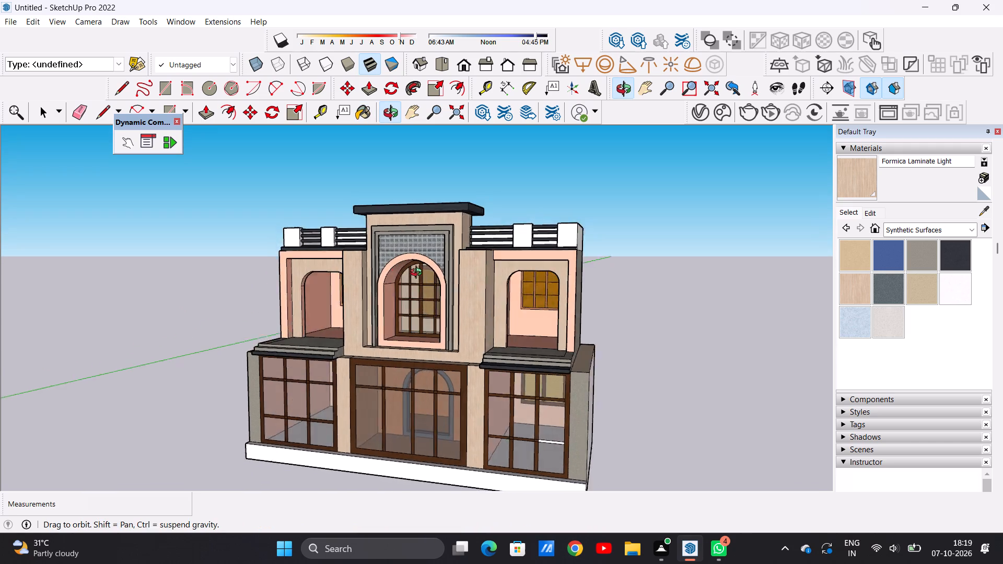
pyautogui.moveTo(418, 274); pyautogui.dragTo(488, 285, button='middle')
pyautogui.scroll(-7, 490, 280)
pyautogui.scroll(9, 471, 344)
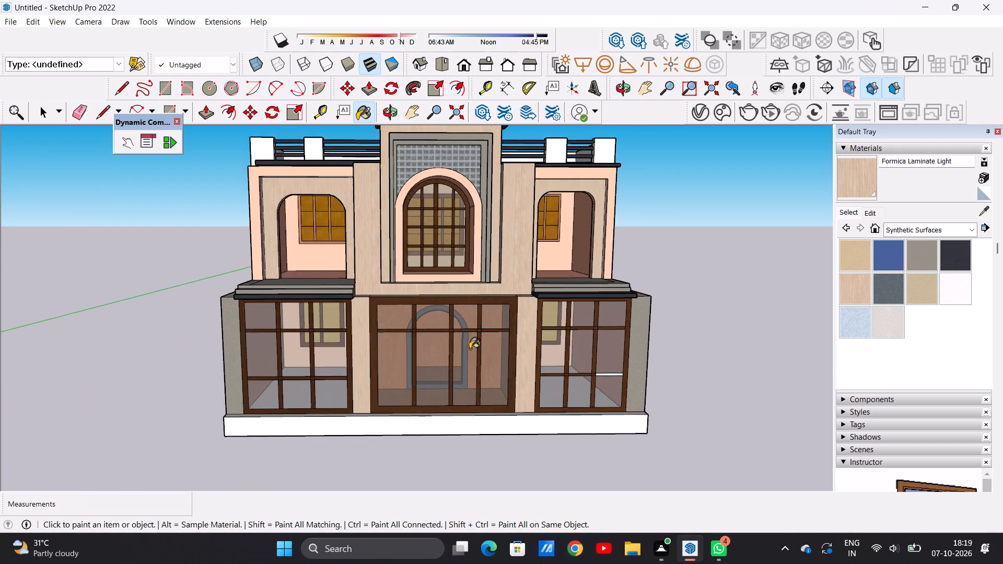
pyautogui.scroll(-3, 468, 361)
pyautogui.scroll(5, 511, 230)
pyautogui.scroll(-5, 498, 312)
pyautogui.scroll(4, 505, 257)
pyautogui.scroll(-4, 507, 266)
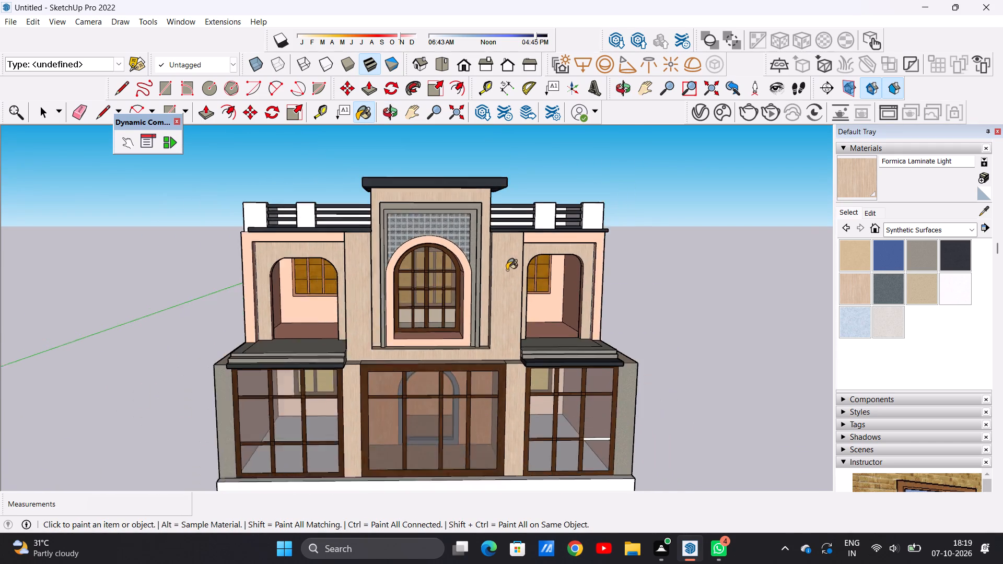
pyautogui.scroll(3, 501, 293)
pyautogui.scroll(-4, 506, 280)
pyautogui.scroll(2, 508, 285)
pyautogui.scroll(-2, 511, 293)
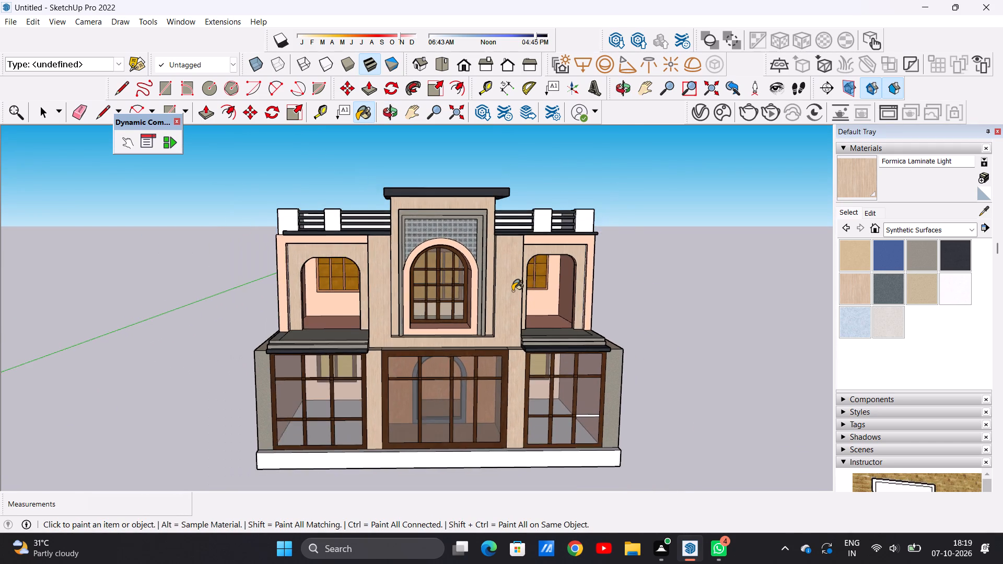
pyautogui.scroll(1, 512, 291)
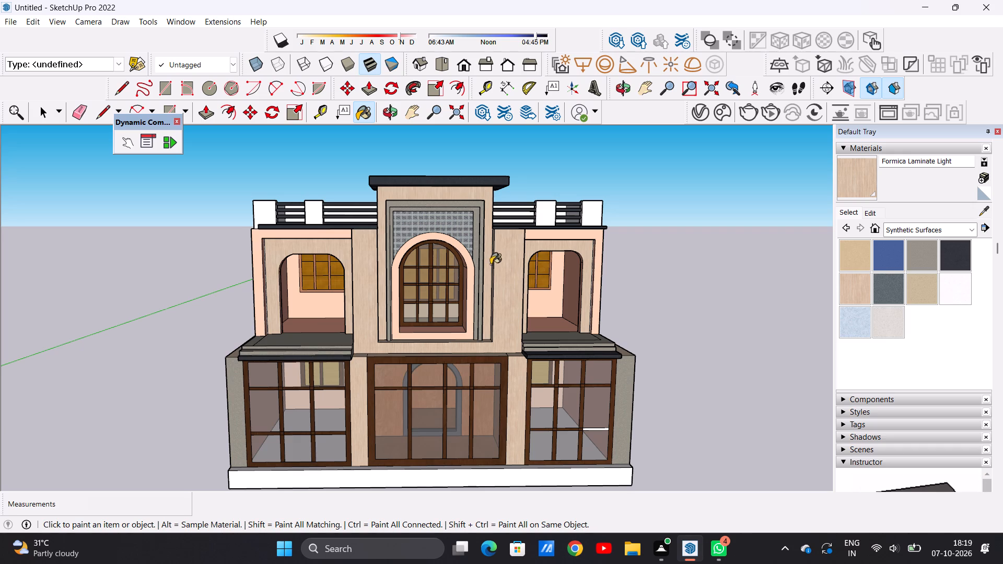
pyautogui.scroll(-9, 493, 269)
pyautogui.scroll(11, 499, 330)
pyautogui.middleClick(579, 319)
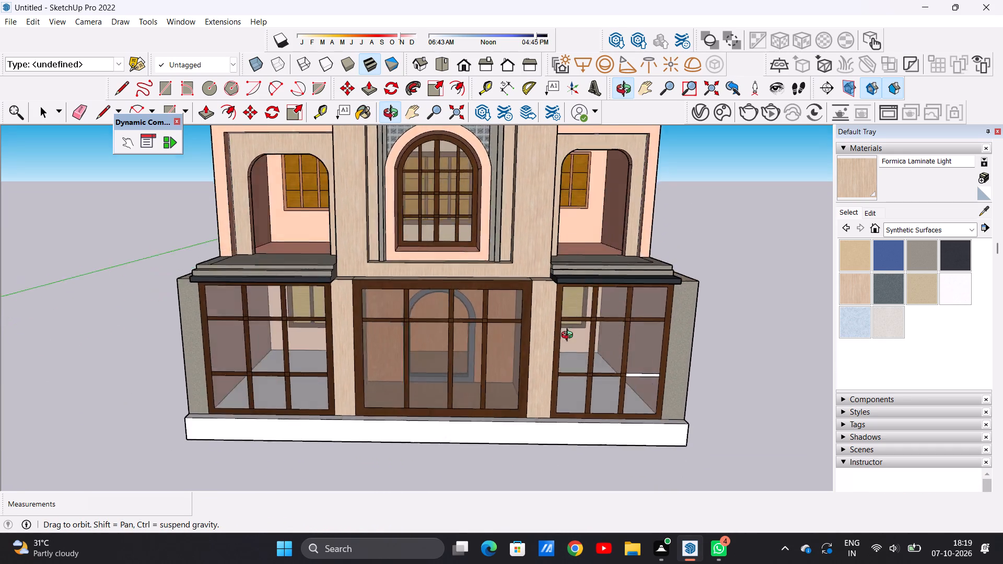
pyautogui.scroll(1, 581, 322)
pyautogui.scroll(-8, 557, 346)
pyautogui.scroll(3, 561, 271)
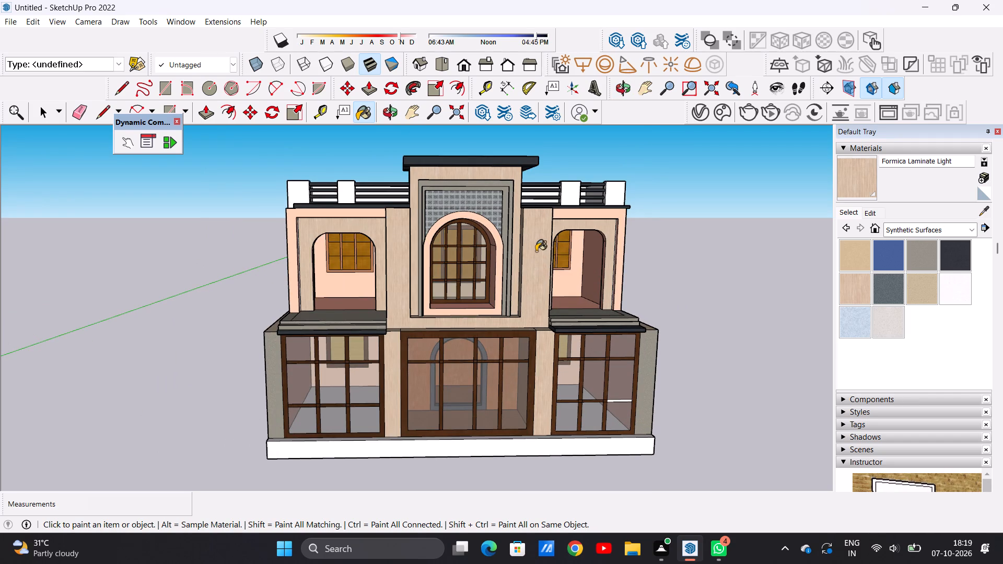
pyautogui.scroll(-4, 535, 249)
pyautogui.scroll(7, 544, 239)
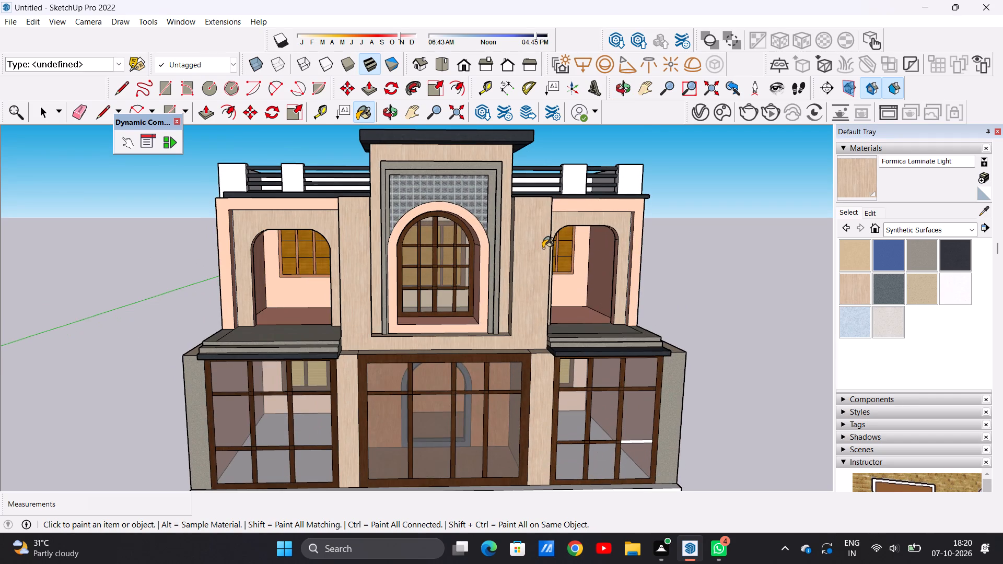
# Examine the whole painted facade from the front and both sides, checking which parts still lack a material.
pyautogui.press('space')
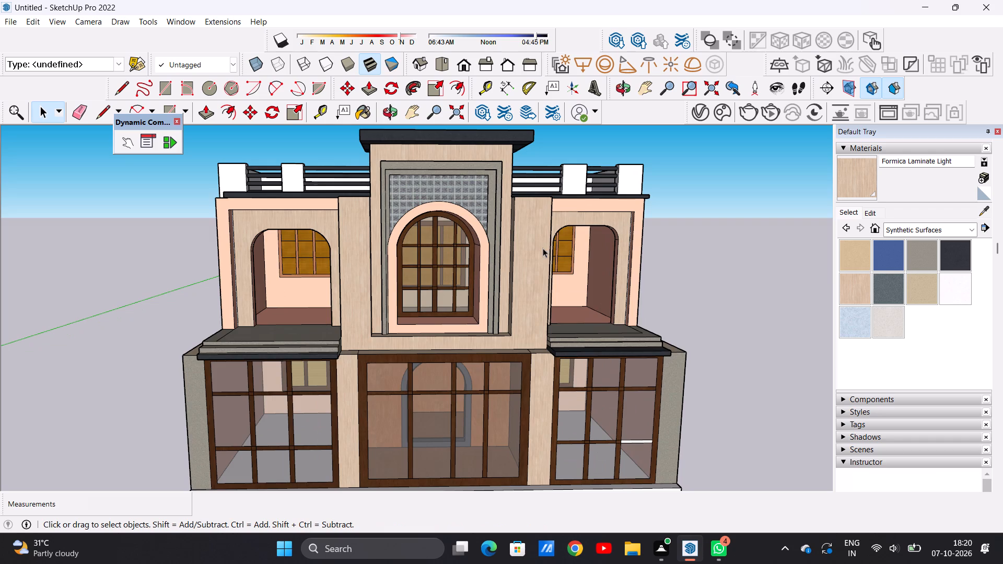
pyautogui.scroll(-6, 481, 231)
pyautogui.moveTo(626, 222); pyautogui.dragTo(486, 227, button='middle')
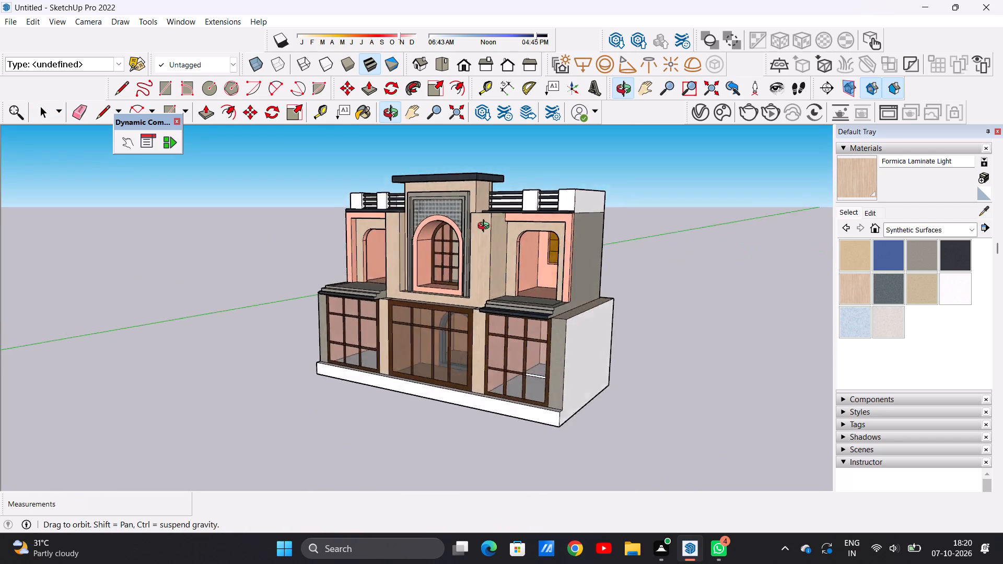
pyautogui.moveTo(486, 227); pyautogui.dragTo(684, 236, button='middle')
pyautogui.moveTo(324, 267); pyautogui.dragTo(517, 258, button='middle')
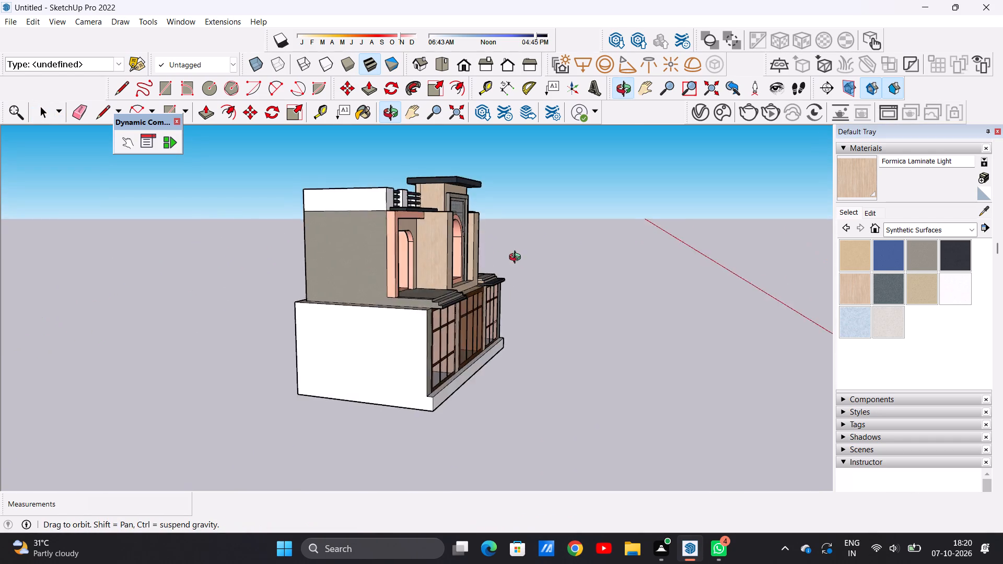
pyautogui.moveTo(517, 258); pyautogui.dragTo(263, 257, button='middle')
pyautogui.scroll(-3, 398, 250)
pyautogui.scroll(3, 452, 246)
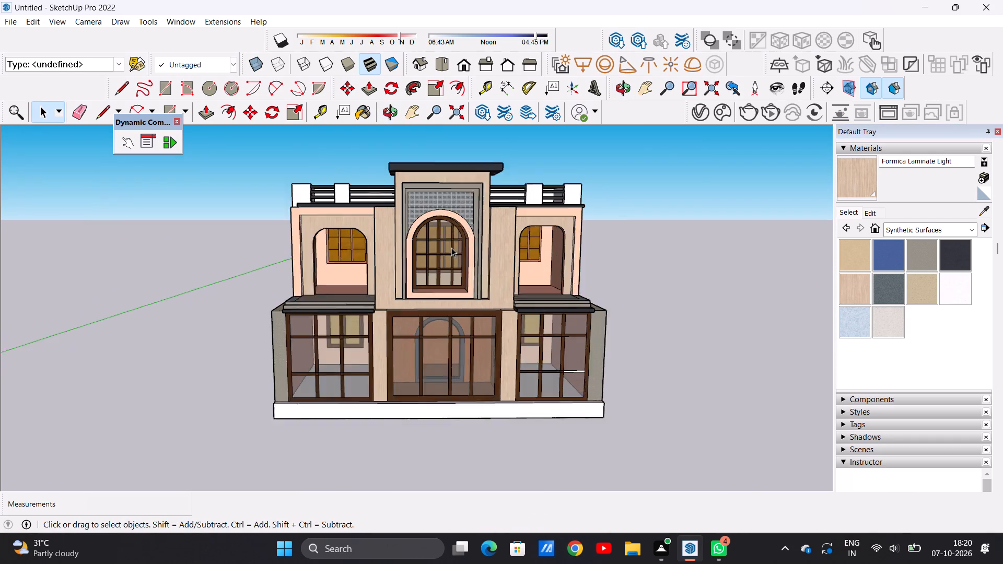
pyautogui.scroll(7, 451, 248)
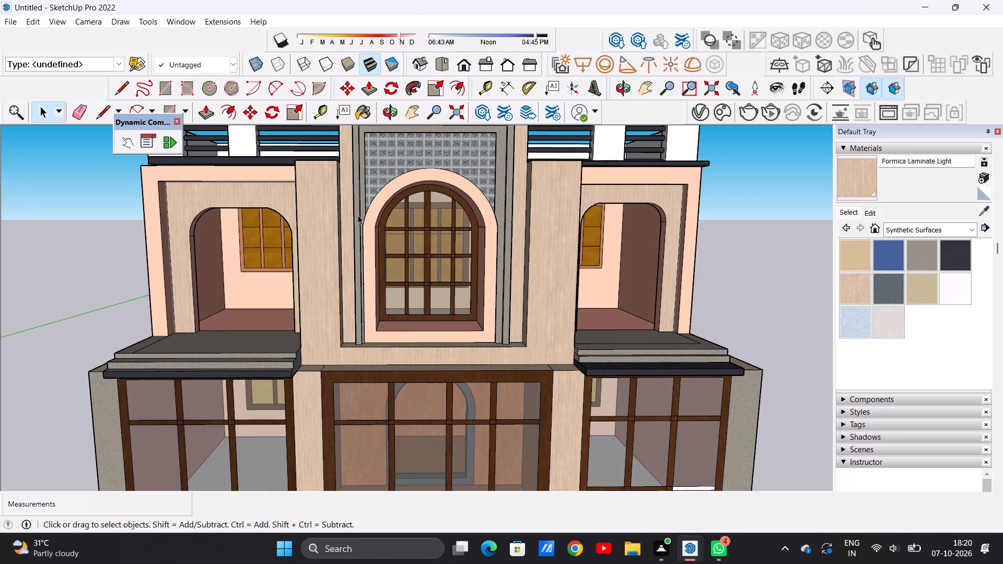
pyautogui.scroll(-11, 457, 303)
pyautogui.scroll(4, 497, 328)
pyautogui.scroll(-2, 499, 318)
pyautogui.scroll(2, 509, 370)
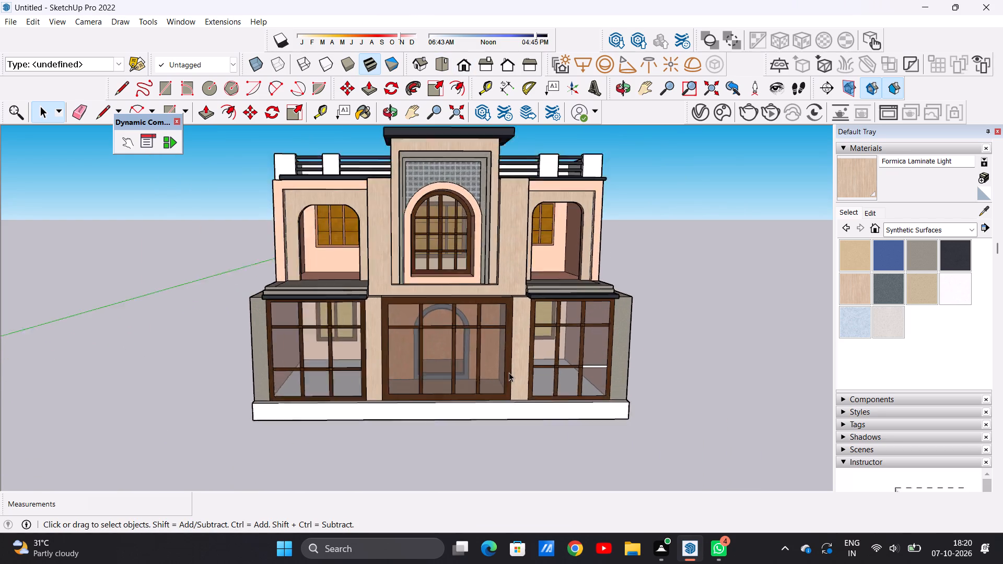
pyautogui.scroll(3, 509, 372)
pyautogui.scroll(-3, 518, 367)
pyautogui.scroll(1, 514, 252)
pyautogui.scroll(-4, 527, 305)
pyautogui.scroll(2, 542, 203)
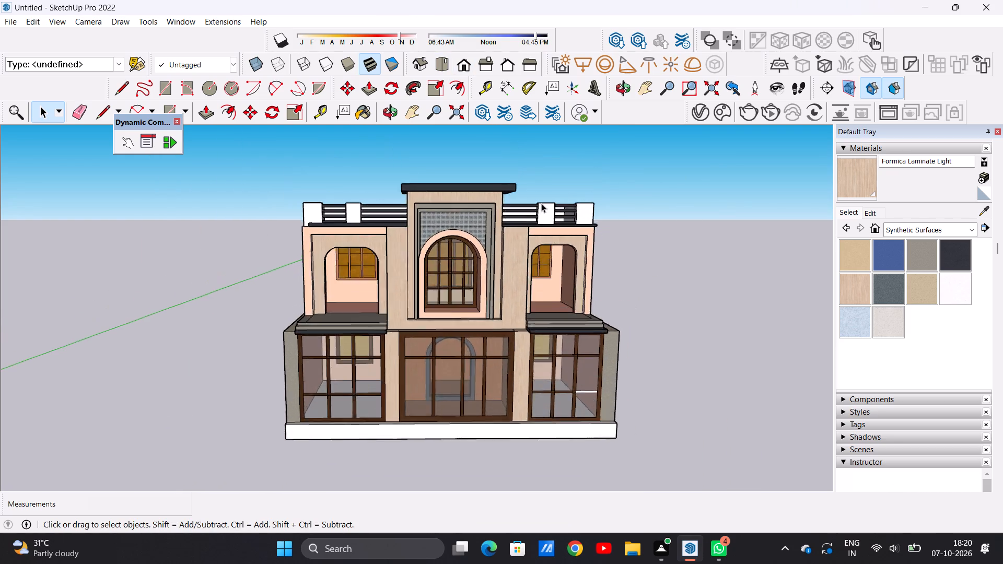
# Paint the front and exposed side faces of the two right-hand roof parapet posts with Formica Beige.
pyautogui.scroll(6, 541, 203)
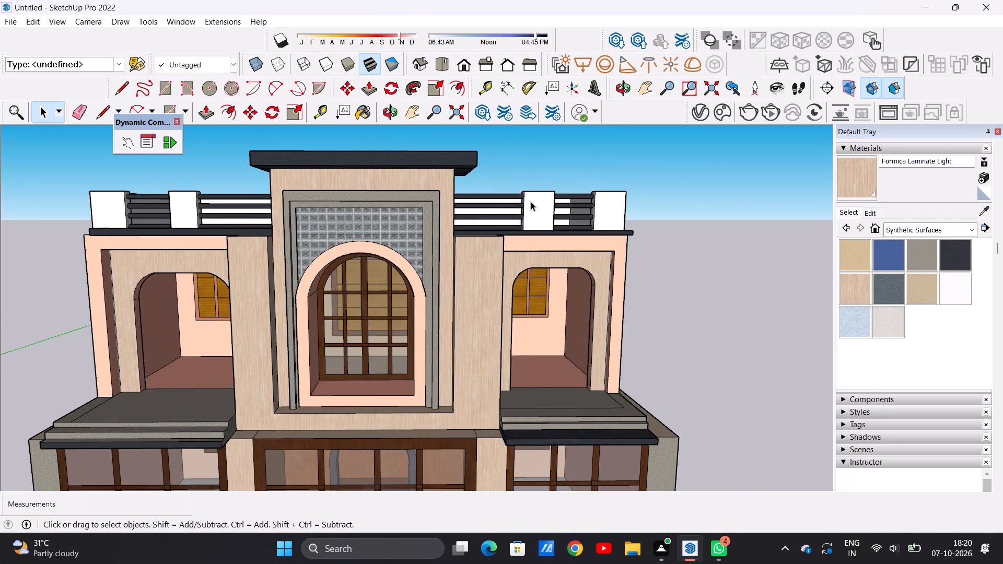
pyautogui.click(863, 251)
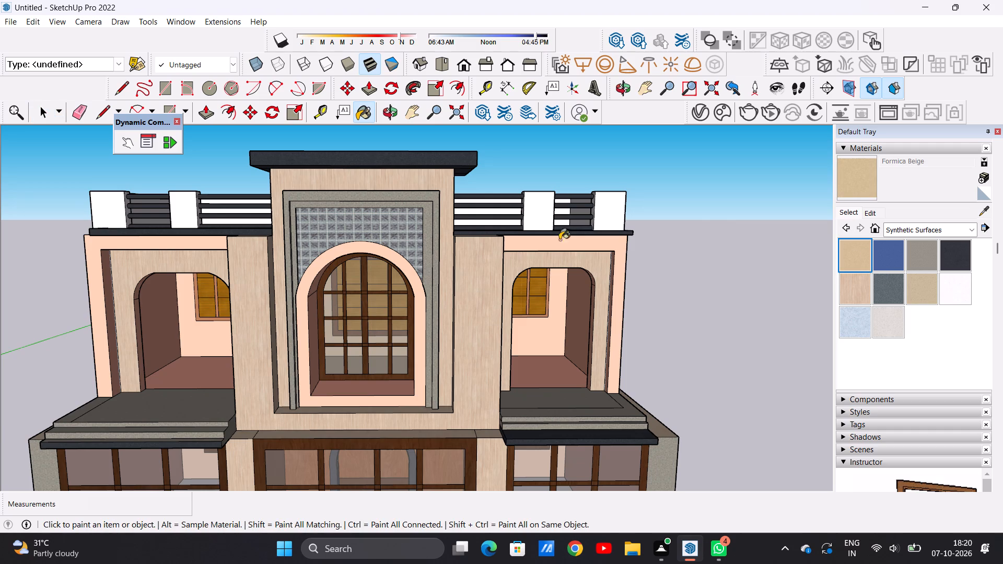
pyautogui.scroll(12, 549, 215)
pyautogui.click(534, 211)
pyautogui.click(748, 202)
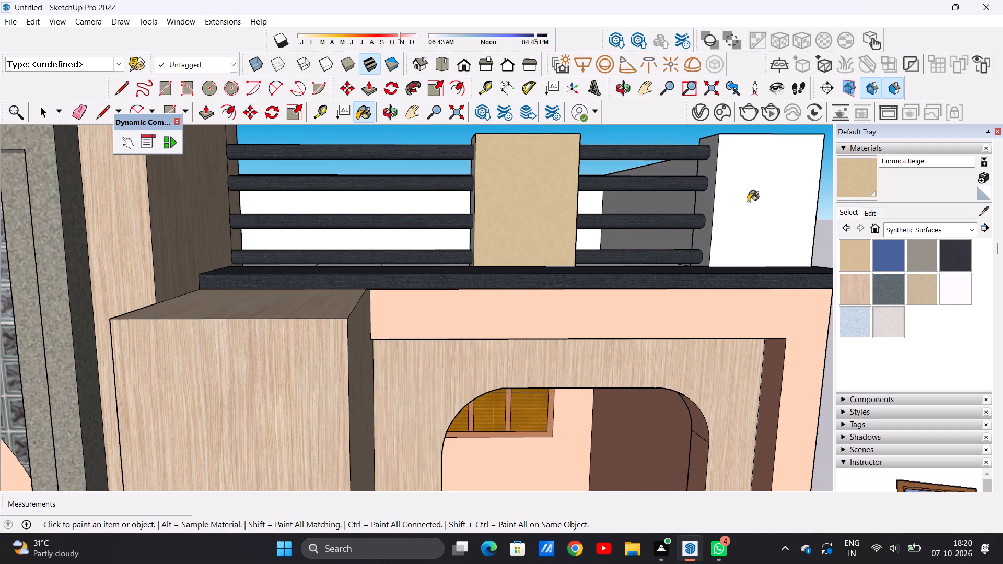
pyautogui.scroll(-6, 545, 237)
pyautogui.moveTo(487, 242); pyautogui.dragTo(593, 244, button='middle')
pyautogui.scroll(9, 508, 203)
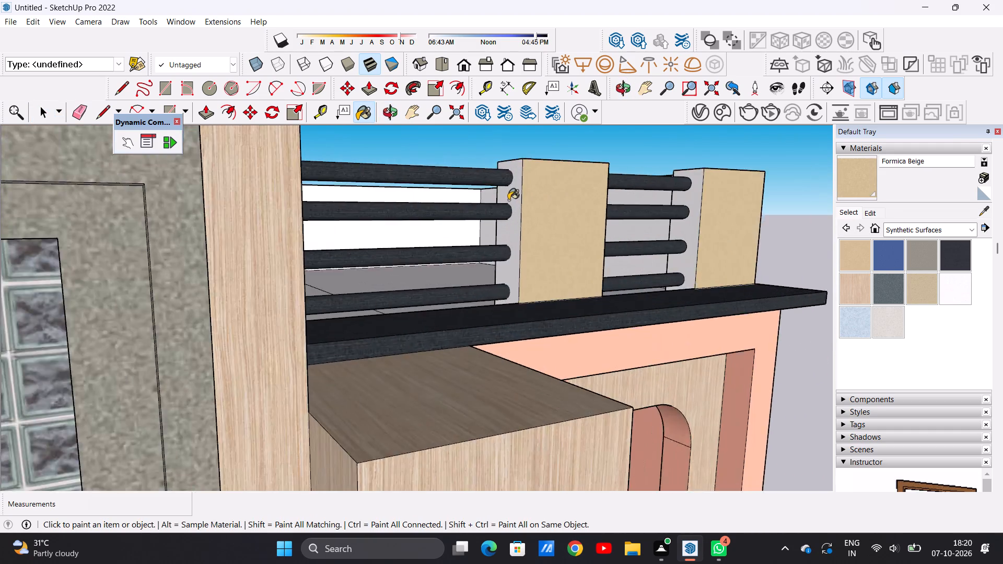
pyautogui.scroll(3, 508, 200)
pyautogui.click(510, 196)
pyautogui.click(768, 202)
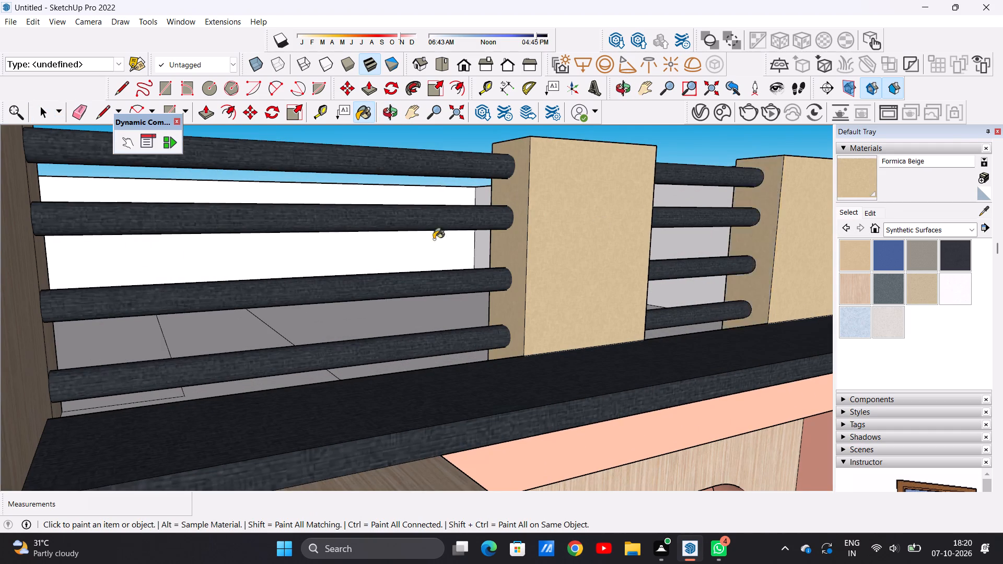
pyautogui.scroll(-7, 406, 243)
pyautogui.moveTo(509, 245); pyautogui.dragTo(256, 251, button='middle')
pyautogui.scroll(1, 256, 250)
pyautogui.scroll(4, 592, 221)
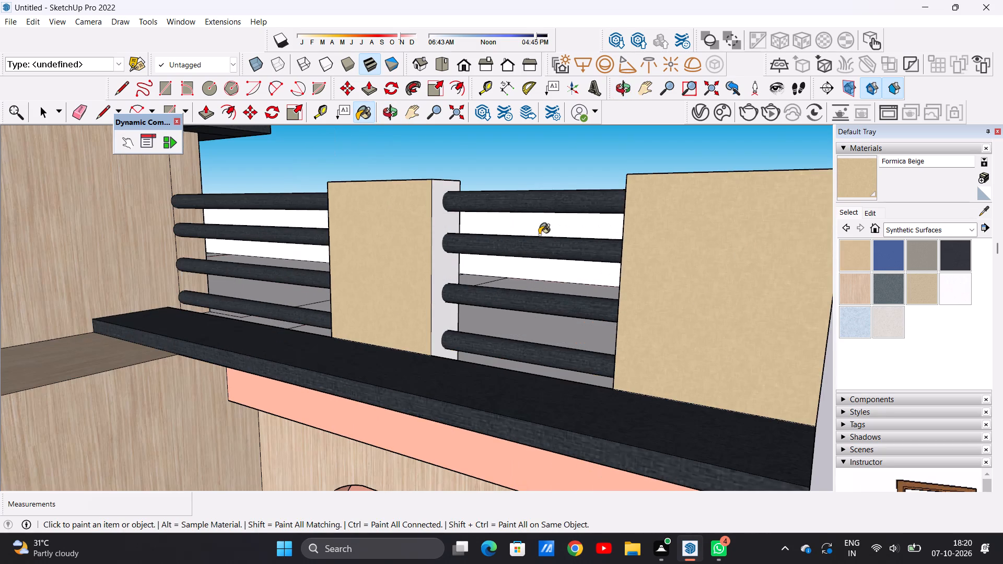
pyautogui.click(442, 225)
# Paint the roof parapet's right, rear and left outer faces and its top surface with Formica Beige.
pyautogui.scroll(-12, 453, 243)
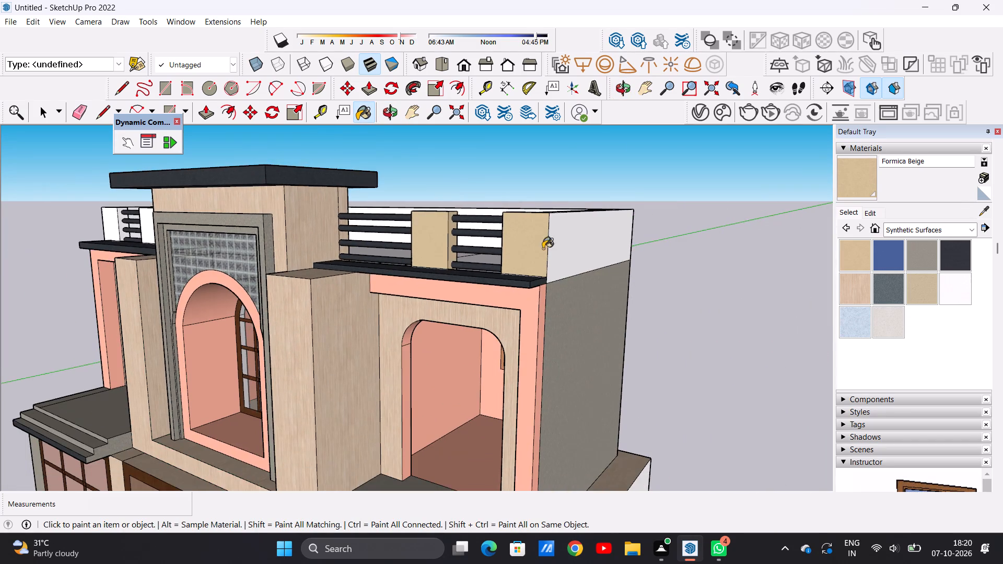
pyautogui.moveTo(551, 248); pyautogui.dragTo(470, 257, button='middle')
pyautogui.click(523, 250)
pyautogui.moveTo(665, 240); pyautogui.dragTo(380, 252, button='middle')
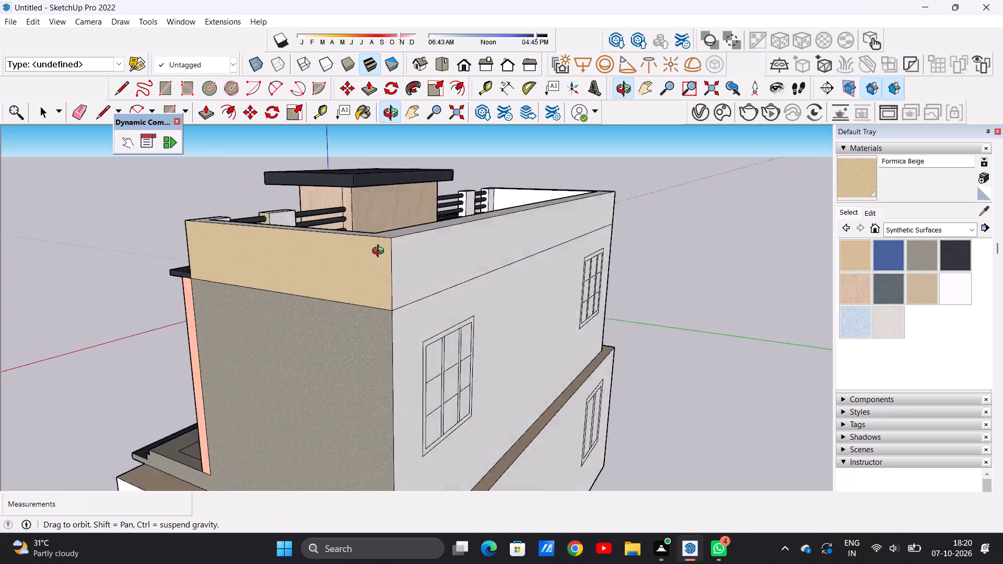
pyautogui.moveTo(380, 252); pyautogui.dragTo(314, 263, button='middle')
pyautogui.click(344, 259)
pyautogui.moveTo(600, 252); pyautogui.dragTo(318, 256, button='middle')
pyautogui.scroll(-4, 343, 250)
pyautogui.moveTo(552, 269); pyautogui.dragTo(445, 271, button='middle')
pyautogui.click(490, 277)
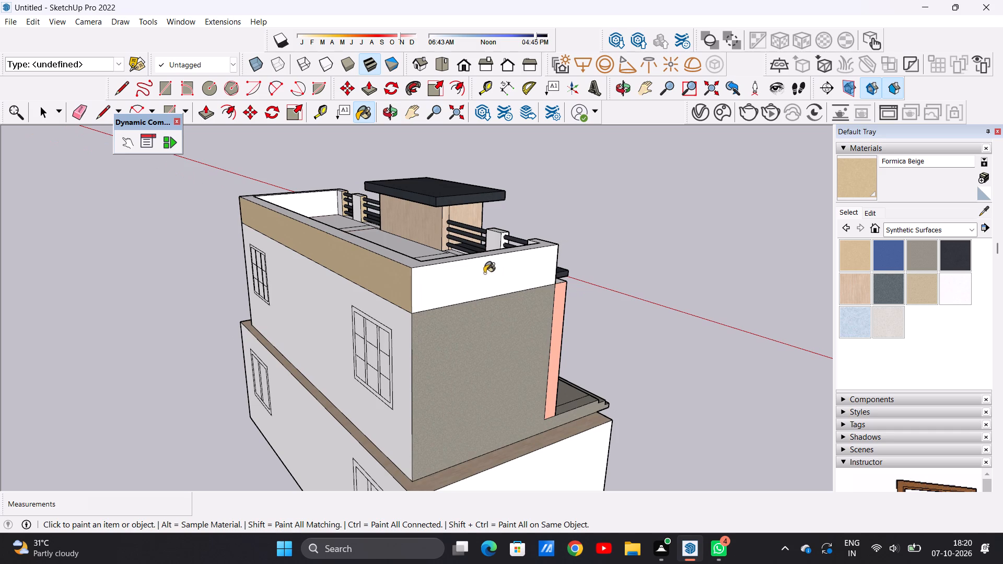
pyautogui.moveTo(467, 280); pyautogui.dragTo(480, 349, button='middle')
pyautogui.scroll(4, 484, 343)
pyautogui.click(482, 343)
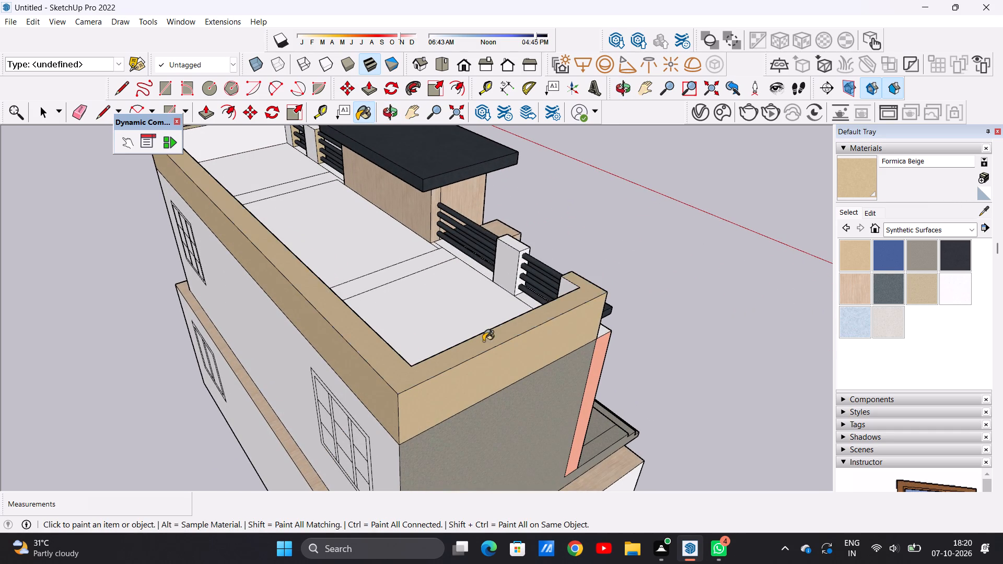
# Paint the white faces of the two left-hand roof parapet posts, back, top, side and front, with Formica Beige.
pyautogui.scroll(-4, 486, 330)
pyautogui.scroll(8, 496, 288)
pyautogui.scroll(-1, 504, 278)
pyautogui.scroll(3, 504, 278)
pyautogui.click(505, 275)
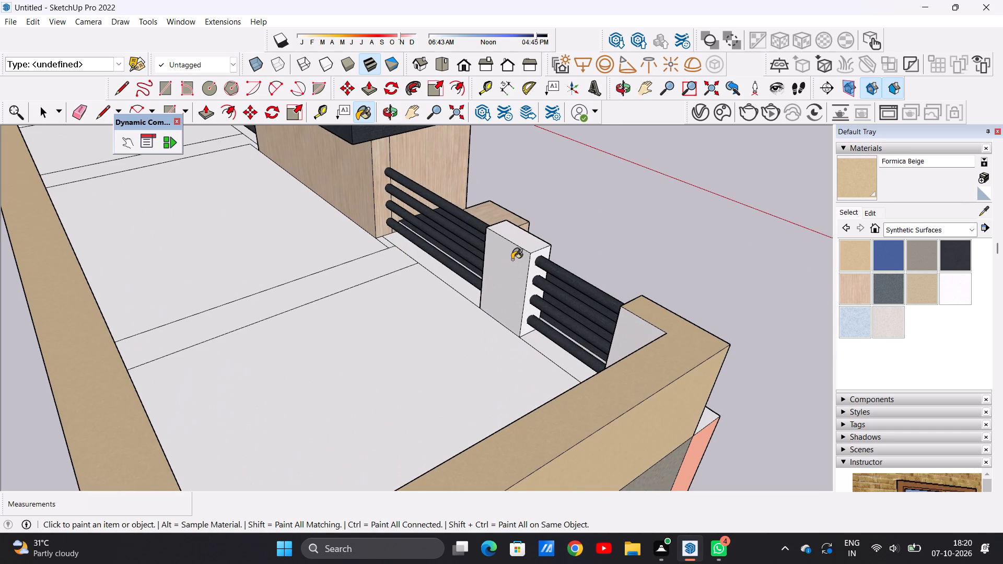
pyautogui.click(517, 242)
pyautogui.click(628, 336)
pyautogui.scroll(1, 540, 275)
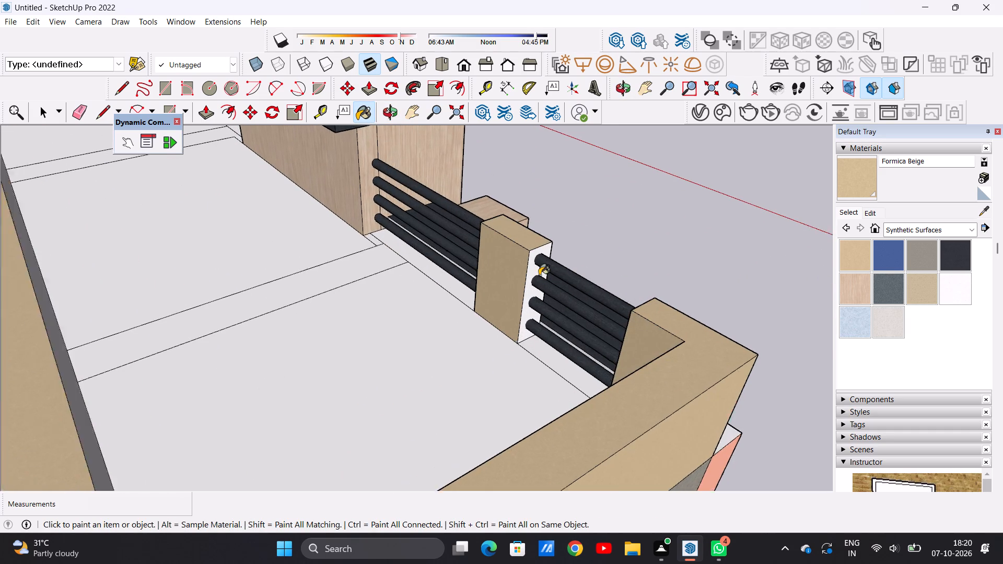
pyautogui.scroll(7, 539, 275)
pyautogui.click(529, 266)
pyautogui.scroll(-18, 524, 290)
pyautogui.moveTo(608, 297); pyautogui.dragTo(589, 299, button='middle')
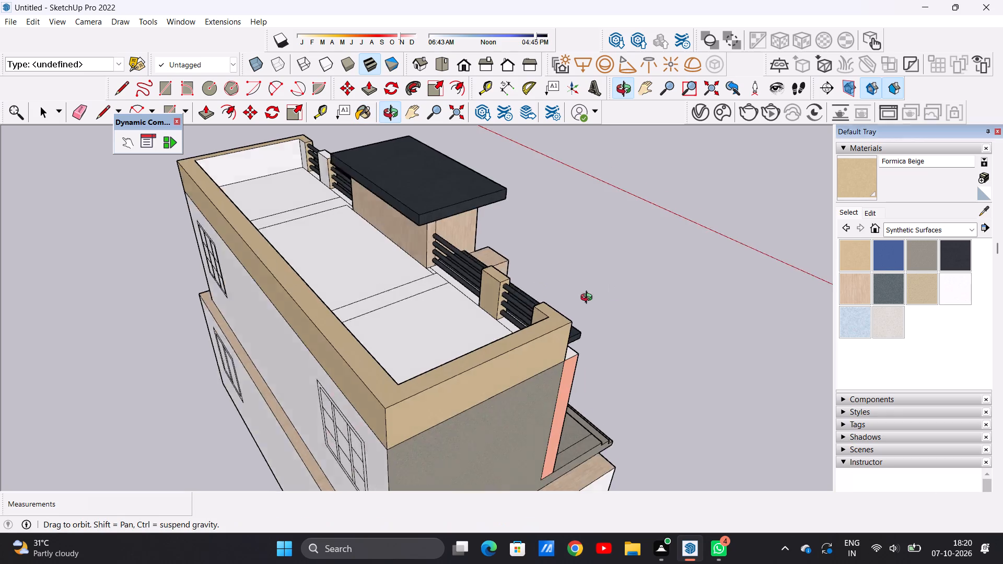
pyautogui.moveTo(589, 299); pyautogui.dragTo(324, 283, button='middle')
pyautogui.scroll(7, 345, 263)
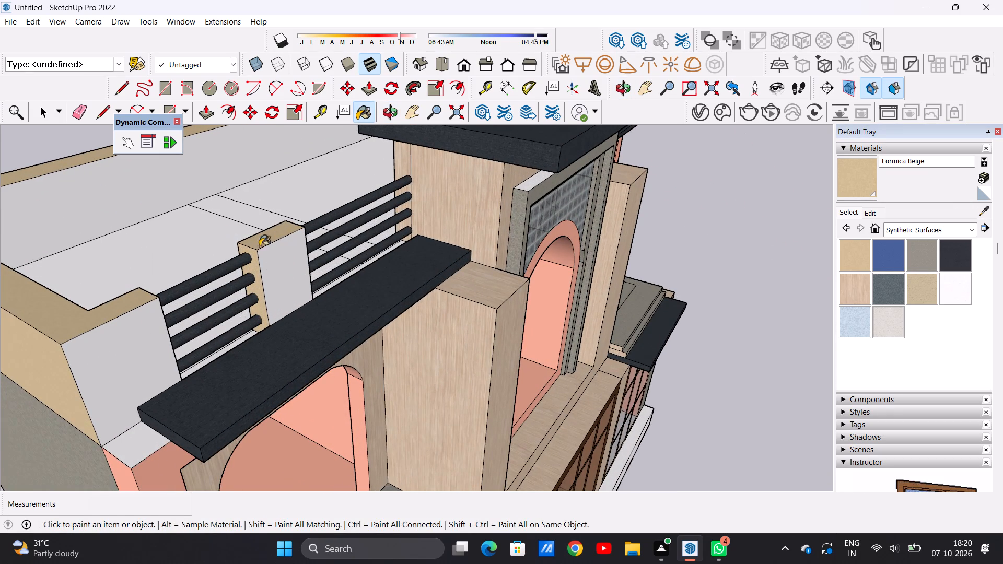
pyautogui.click(265, 258)
pyautogui.click(156, 310)
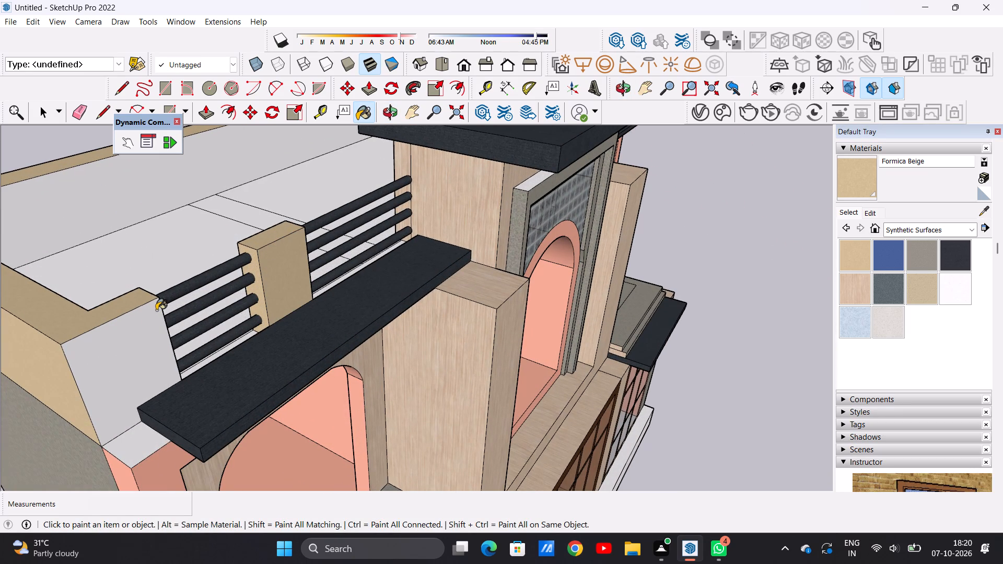
pyautogui.scroll(-4, 200, 320)
pyautogui.scroll(-12, 327, 325)
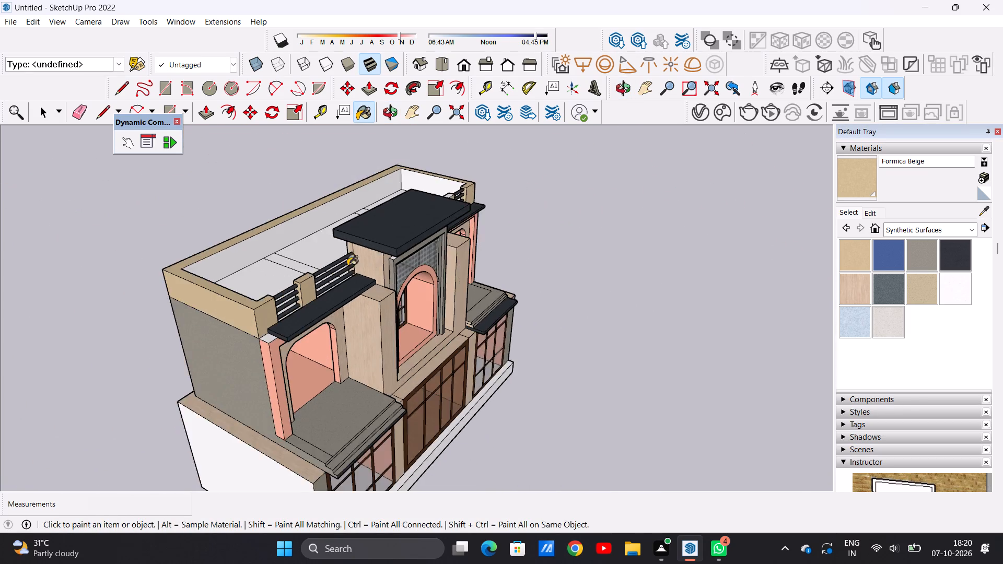
pyautogui.scroll(-3, 347, 266)
pyautogui.press('space')
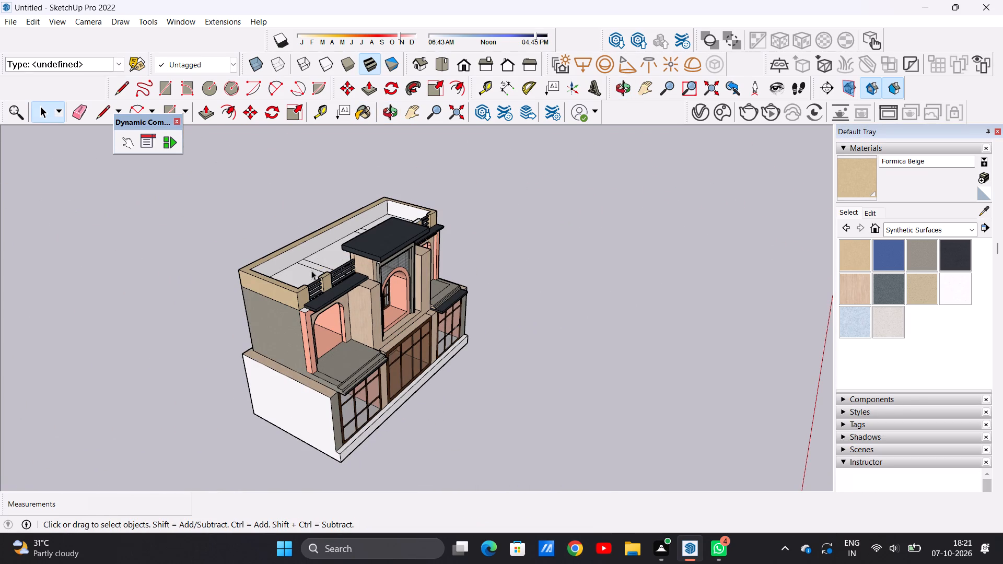
# Paint the frame and both vertical bars of the rear wall's upper left window, seen from behind, with Wood Veneer 01.
pyautogui.moveTo(294, 279); pyautogui.dragTo(393, 273, button='middle')
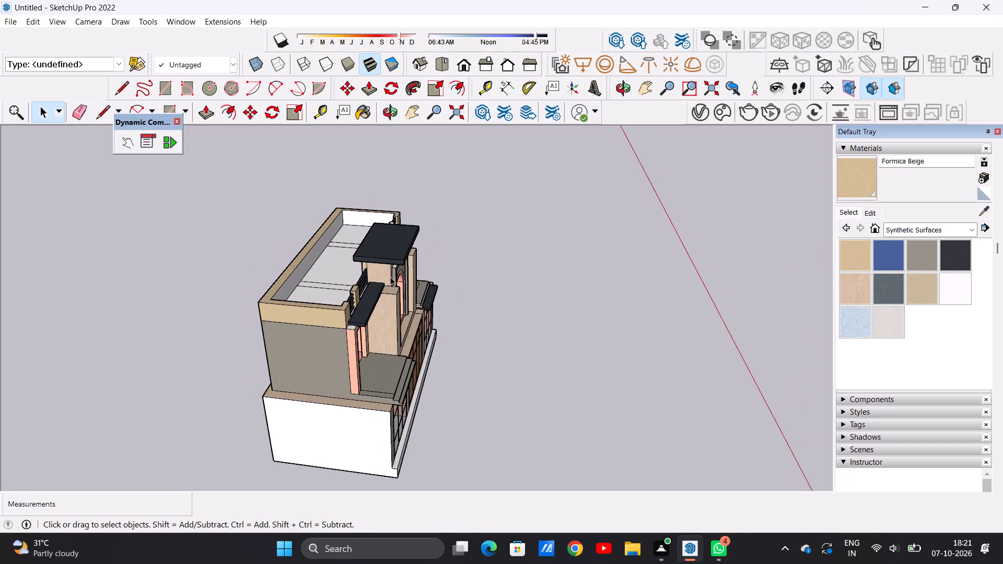
pyautogui.moveTo(226, 286); pyautogui.dragTo(538, 270, button='middle')
pyautogui.moveTo(300, 344); pyautogui.dragTo(400, 256, button='middle')
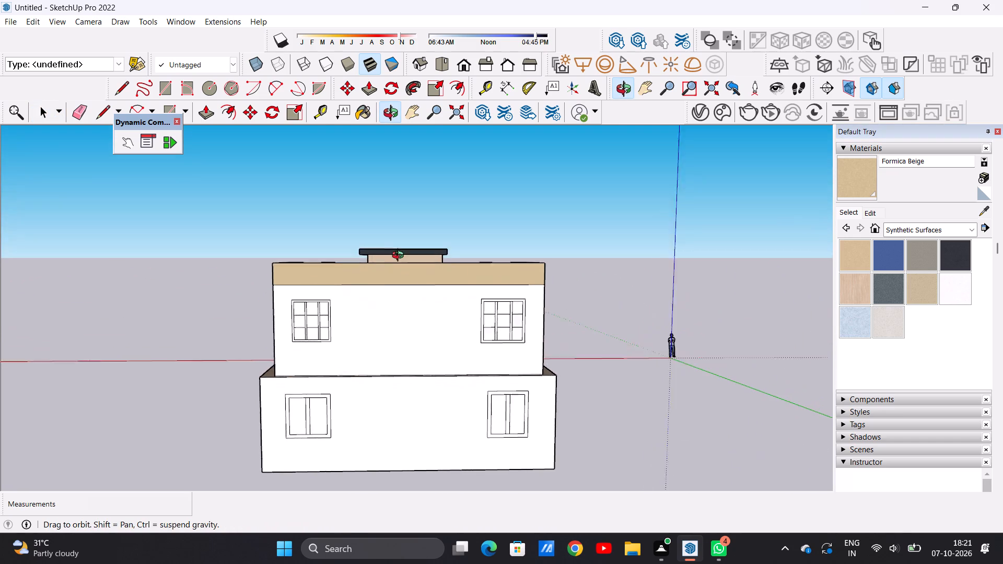
pyautogui.moveTo(400, 256); pyautogui.dragTo(397, 255, button='middle')
pyautogui.scroll(5, 313, 338)
pyautogui.scroll(-1, 313, 335)
pyautogui.scroll(3, 313, 335)
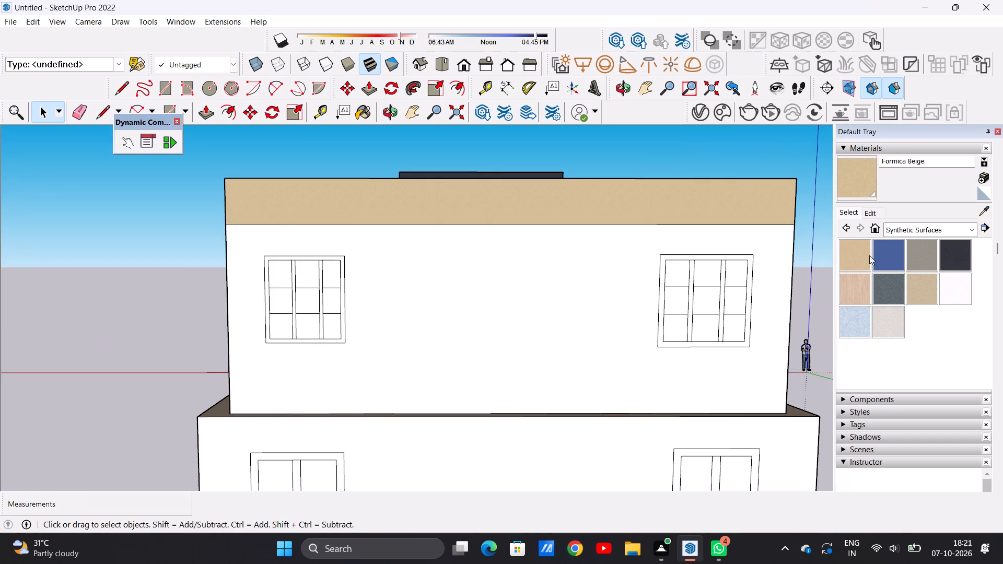
pyautogui.click(970, 233)
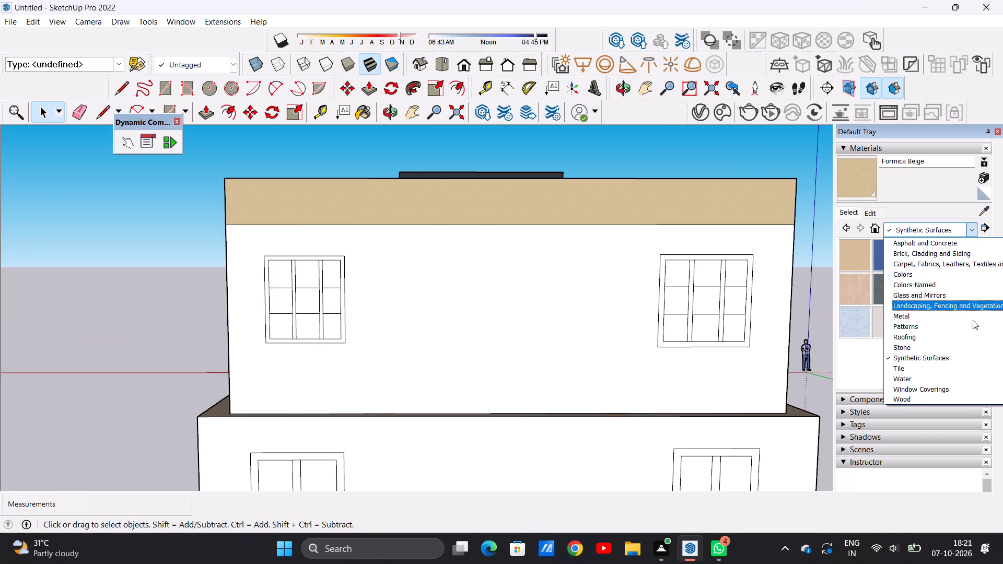
pyautogui.click(948, 399)
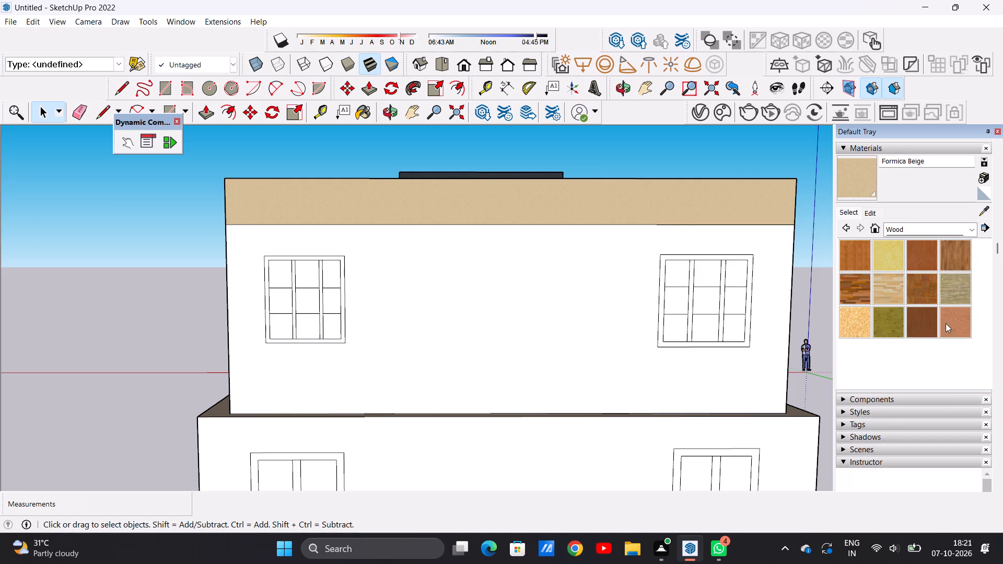
pyautogui.click(921, 323)
pyautogui.scroll(10, 308, 261)
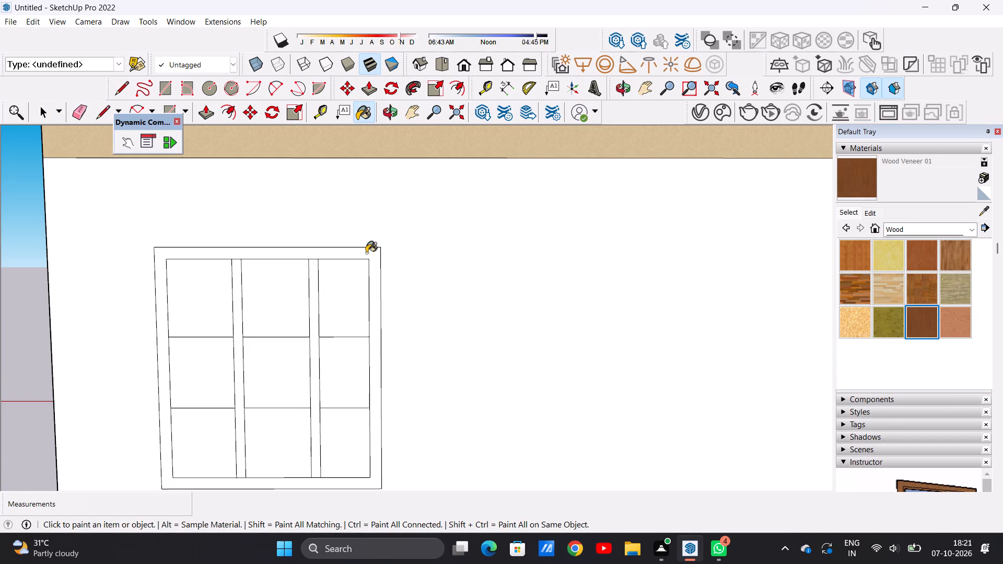
pyautogui.click(366, 253)
pyautogui.click(313, 285)
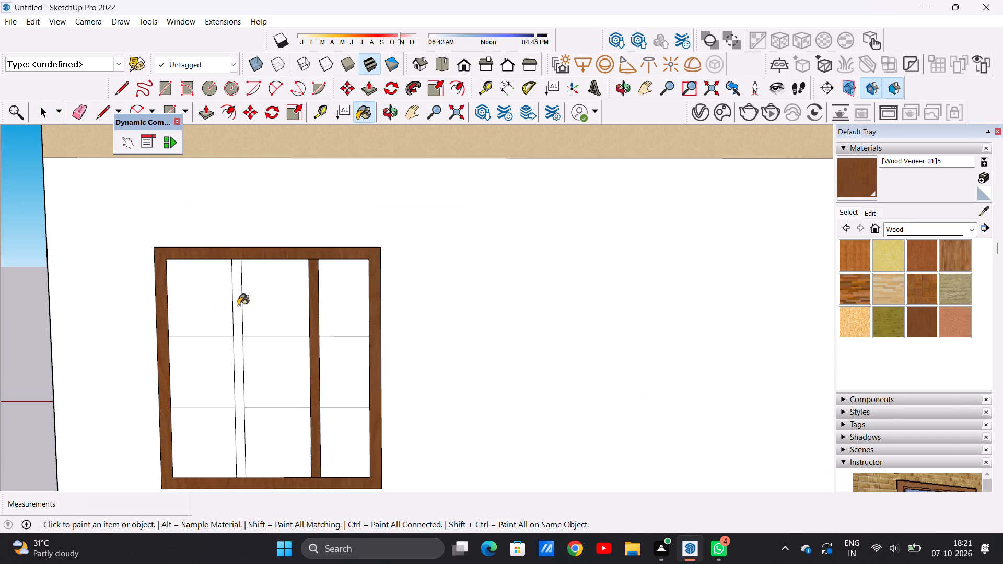
pyautogui.click(238, 305)
# Paint the frame and both vertical bars of the rear wall's upper right window, seen from behind, with Wood Veneer 01.
pyautogui.scroll(-17, 267, 301)
pyautogui.moveTo(169, 309); pyautogui.dragTo(507, 307, button='middle')
pyautogui.moveTo(338, 332); pyautogui.dragTo(245, 317, button='middle')
pyautogui.moveTo(526, 324); pyautogui.dragTo(367, 325, button='middle')
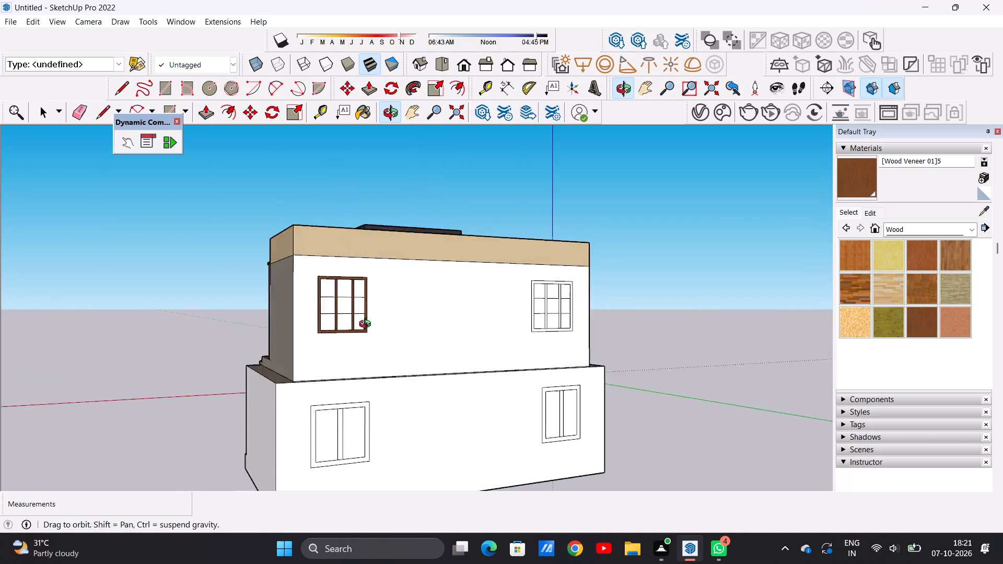
pyautogui.moveTo(367, 325); pyautogui.dragTo(267, 328, button='middle')
pyautogui.scroll(8, 579, 286)
pyautogui.scroll(-1, 566, 286)
pyautogui.scroll(3, 566, 286)
pyautogui.scroll(-1, 565, 286)
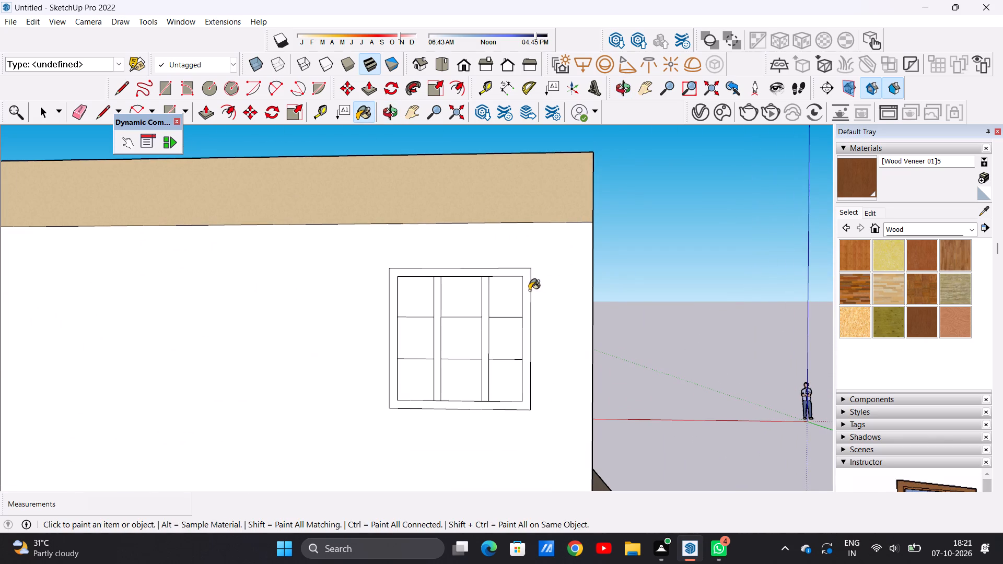
pyautogui.click(526, 297)
pyautogui.scroll(10, 470, 338)
pyautogui.click(499, 316)
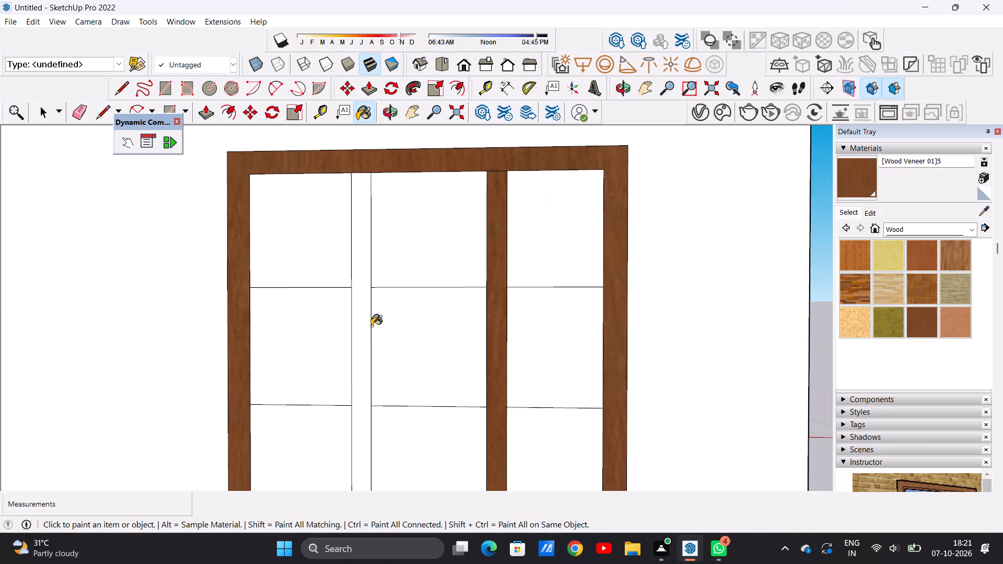
pyautogui.click(362, 331)
pyautogui.scroll(-20, 528, 298)
pyautogui.scroll(-5, 528, 298)
pyautogui.scroll(3, 547, 337)
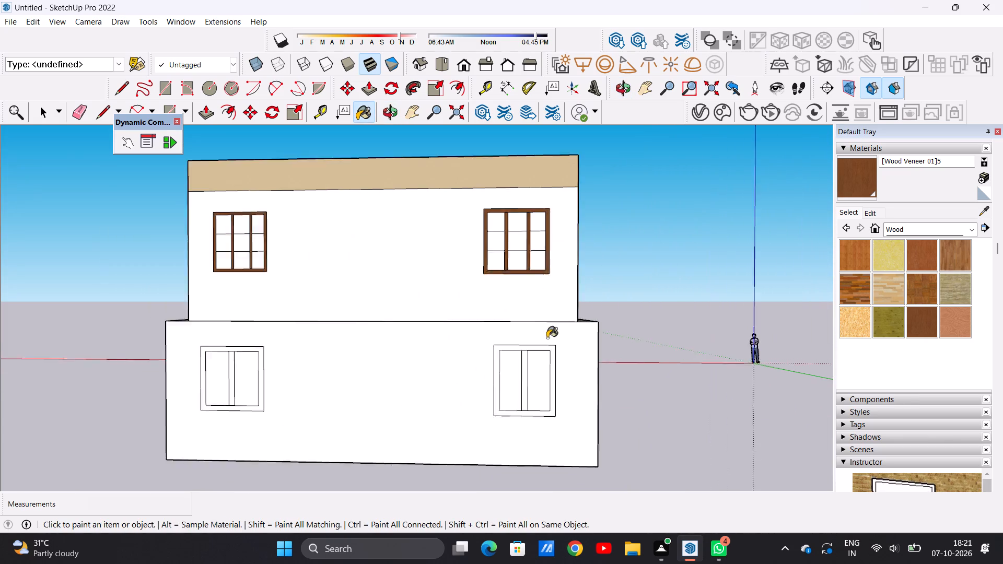
# Paint the frame and vertical bar of the rear wall's lower right window, seen from behind, with Wood Veneer 02.
pyautogui.scroll(15, 547, 338)
pyautogui.click(540, 359)
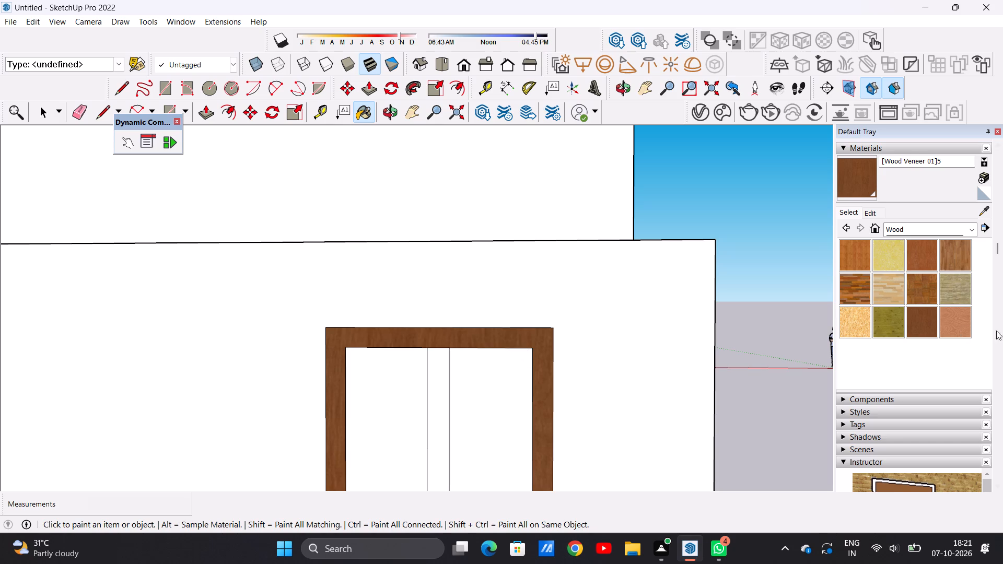
pyautogui.click(955, 328)
pyautogui.scroll(3, 645, 344)
pyautogui.click(515, 359)
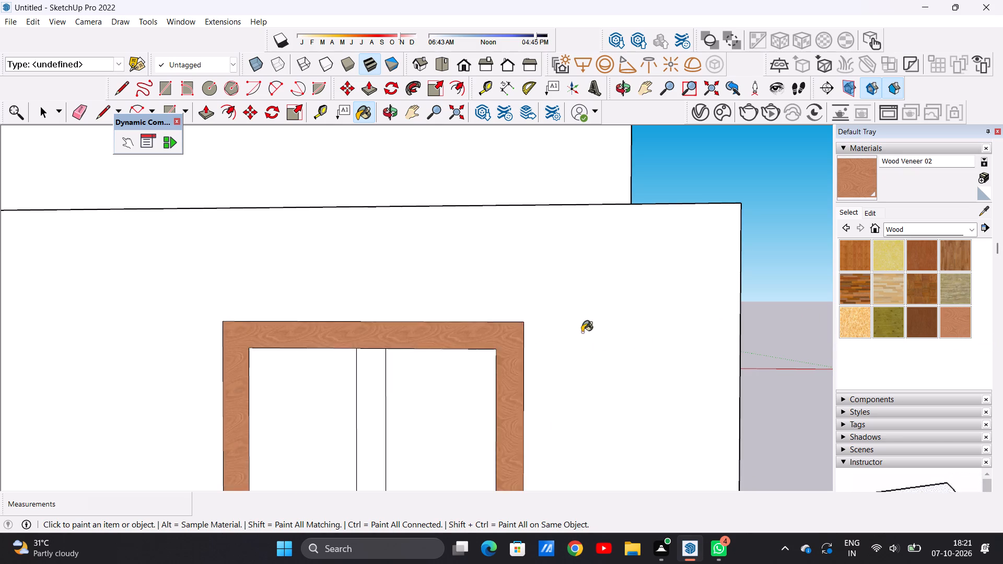
pyautogui.scroll(-11, 656, 285)
pyautogui.scroll(11, 576, 346)
pyautogui.click(514, 365)
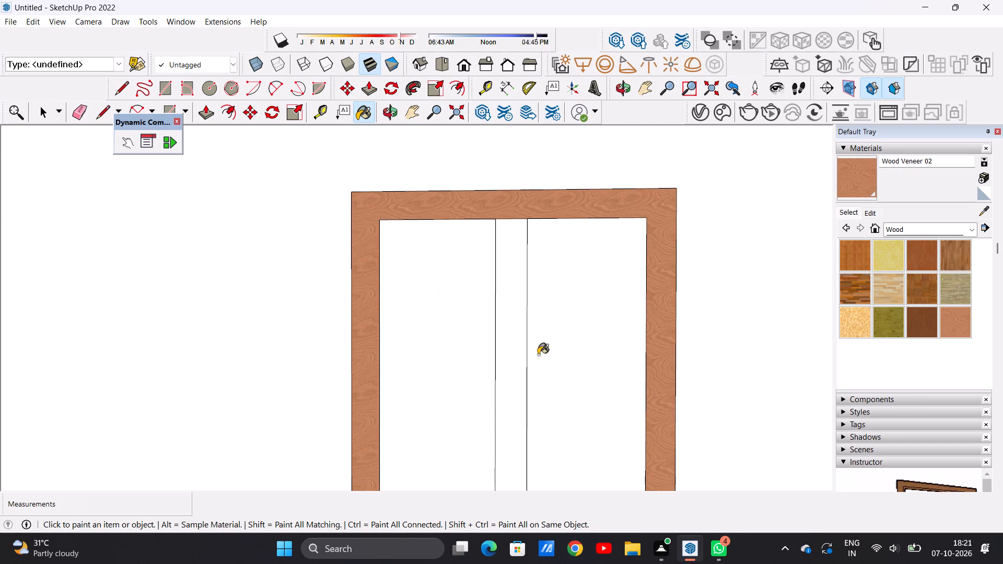
# Paint the frame and vertical bar of the rear wall's lower left window, seen from behind, with Wood Veneer 02.
pyautogui.scroll(-20, 653, 301)
pyautogui.scroll(-2, 653, 301)
pyautogui.scroll(15, 364, 269)
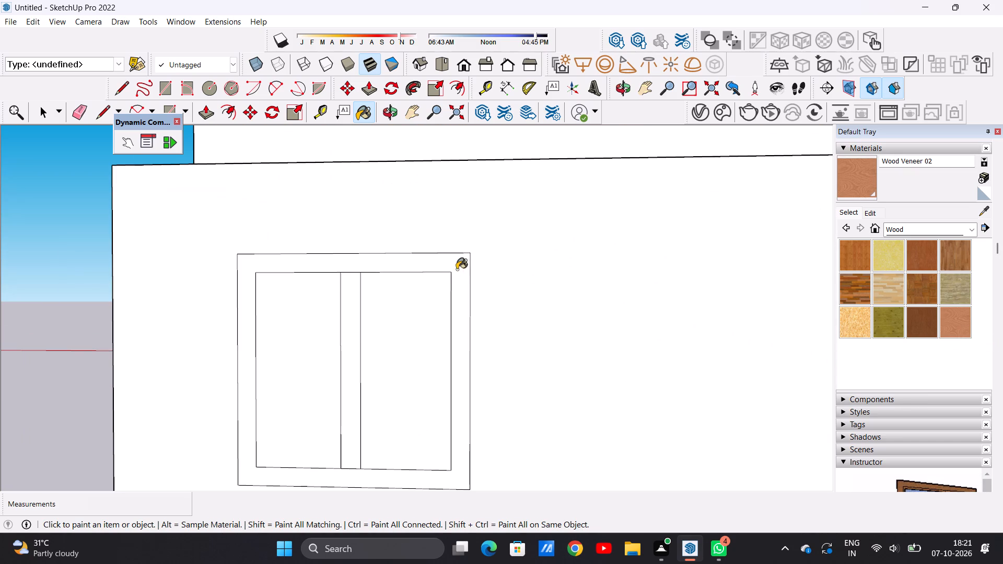
pyautogui.click(459, 268)
pyautogui.click(348, 309)
pyautogui.scroll(-15, 395, 318)
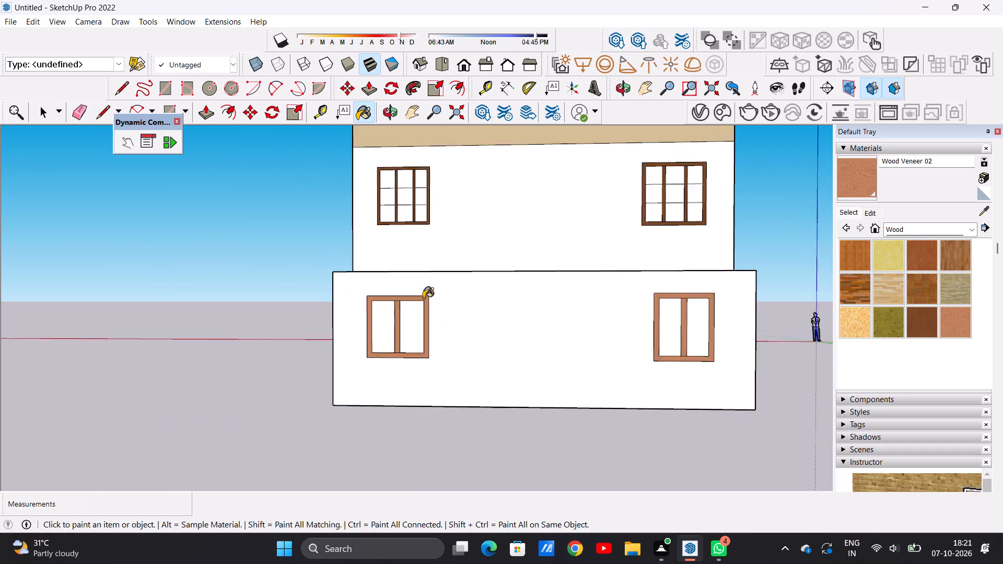
pyautogui.scroll(-9, 423, 298)
pyautogui.scroll(8, 545, 244)
pyautogui.press('space')
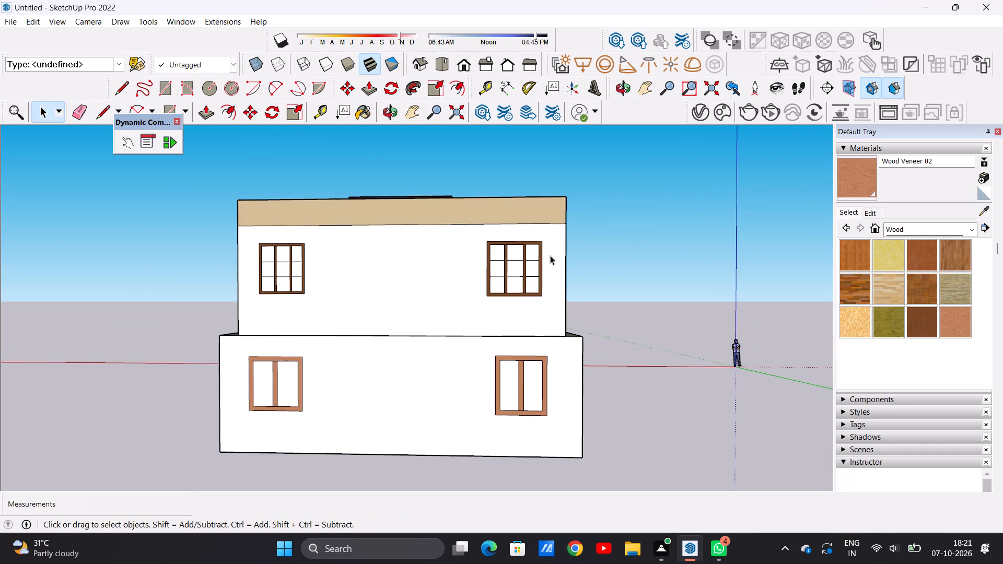
# Paint all nine panes of the rear wall's upper left window, seen from behind, with Translucent Glass Gray.
pyautogui.scroll(-6, 565, 249)
pyautogui.scroll(5, 392, 256)
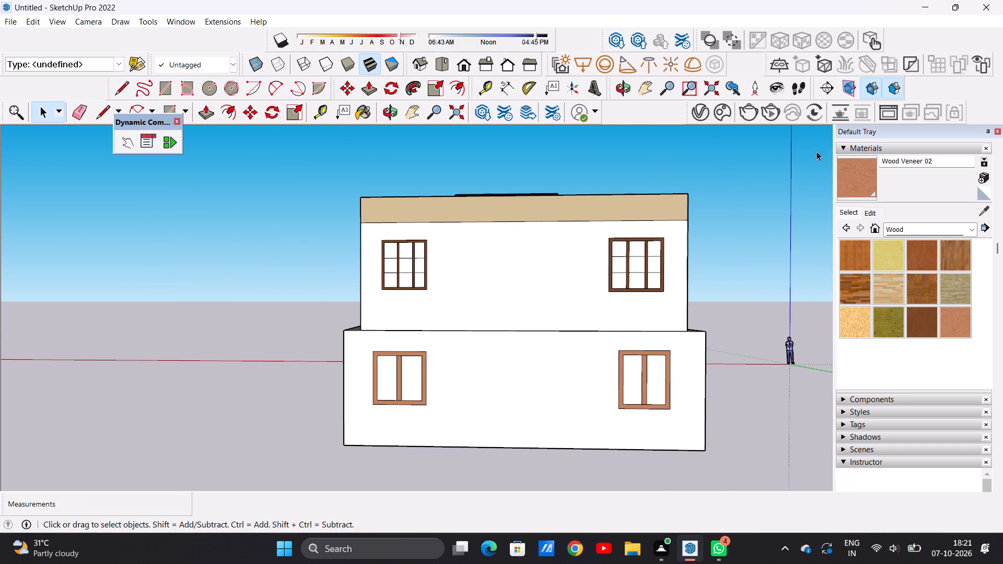
pyautogui.click(967, 231)
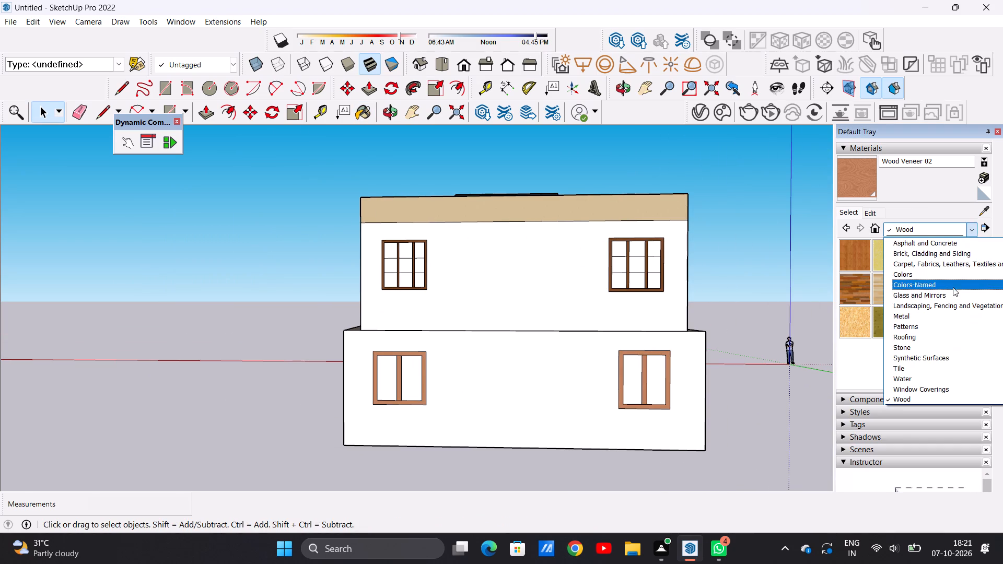
pyautogui.click(951, 296)
pyautogui.click(964, 288)
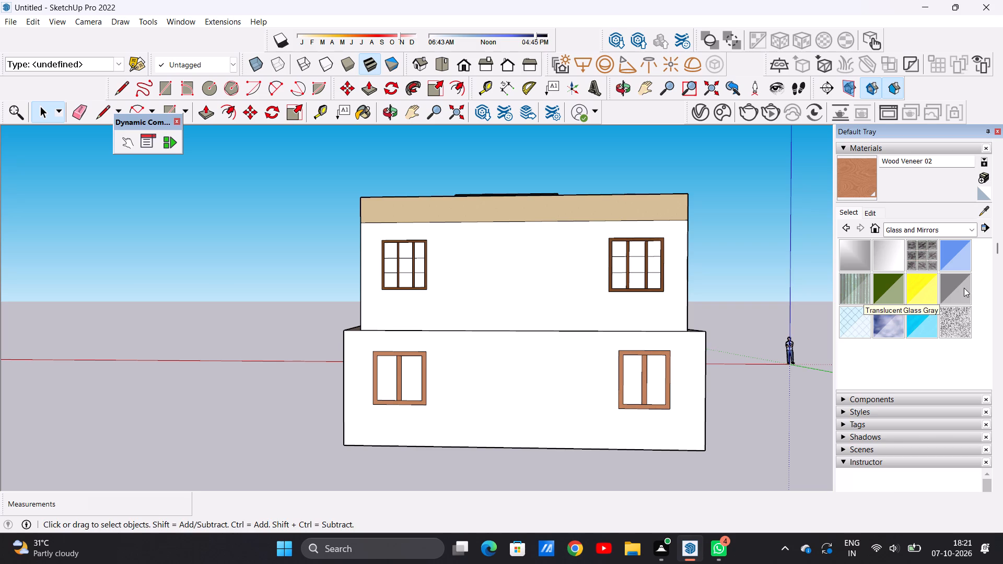
pyautogui.scroll(9, 398, 263)
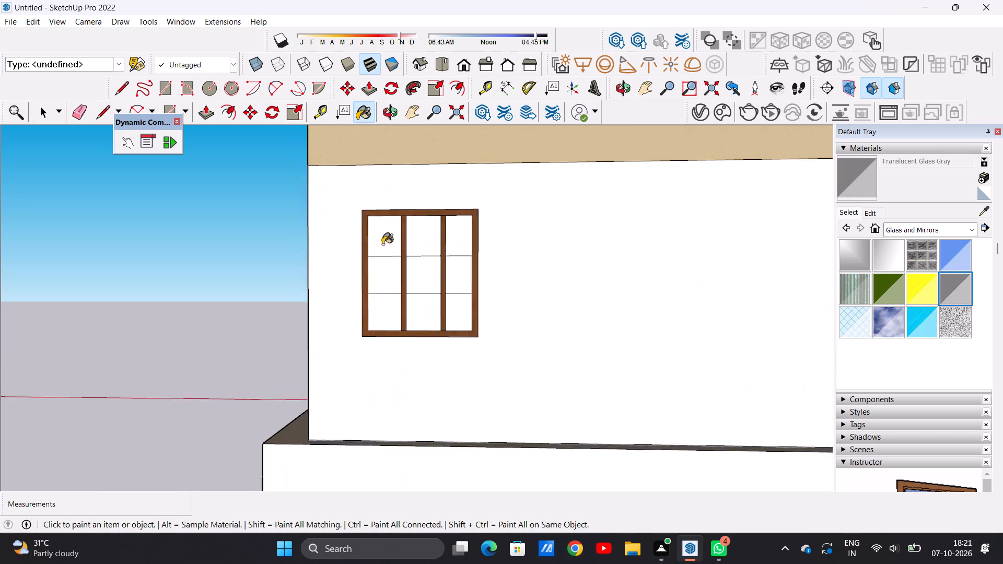
pyautogui.scroll(1, 382, 244)
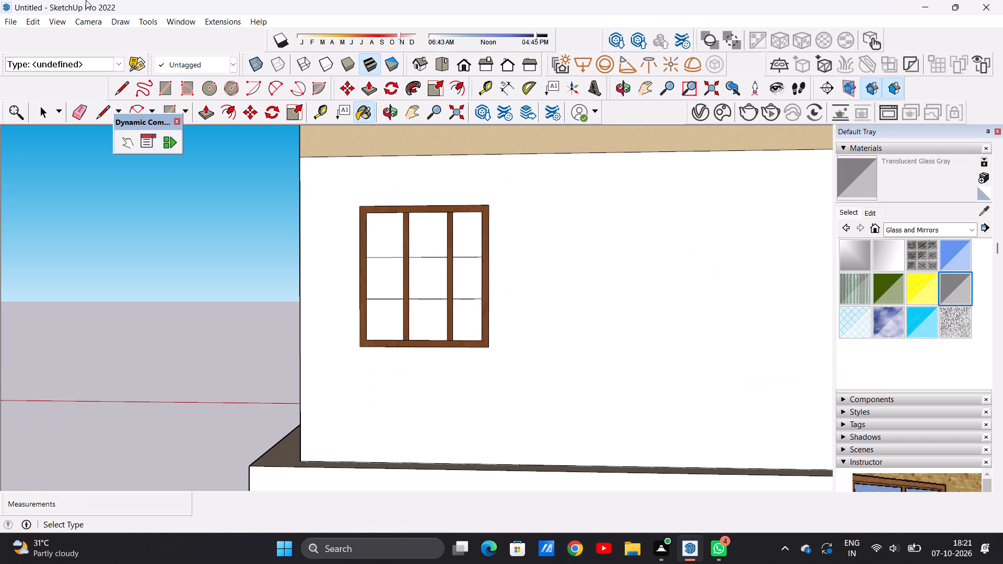
pyautogui.scroll(10, 359, 232)
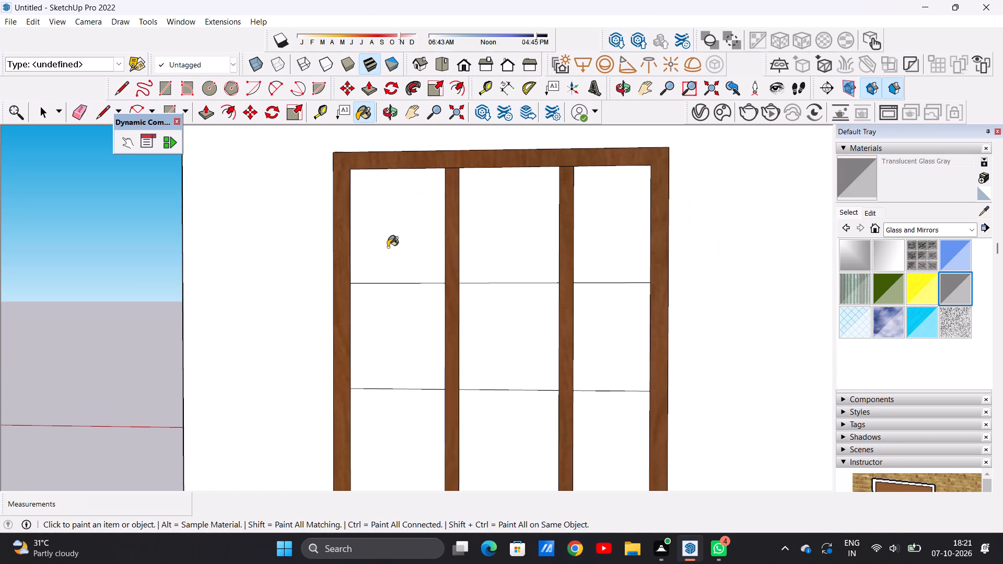
pyautogui.click(388, 249)
pyautogui.click(398, 324)
pyautogui.click(390, 425)
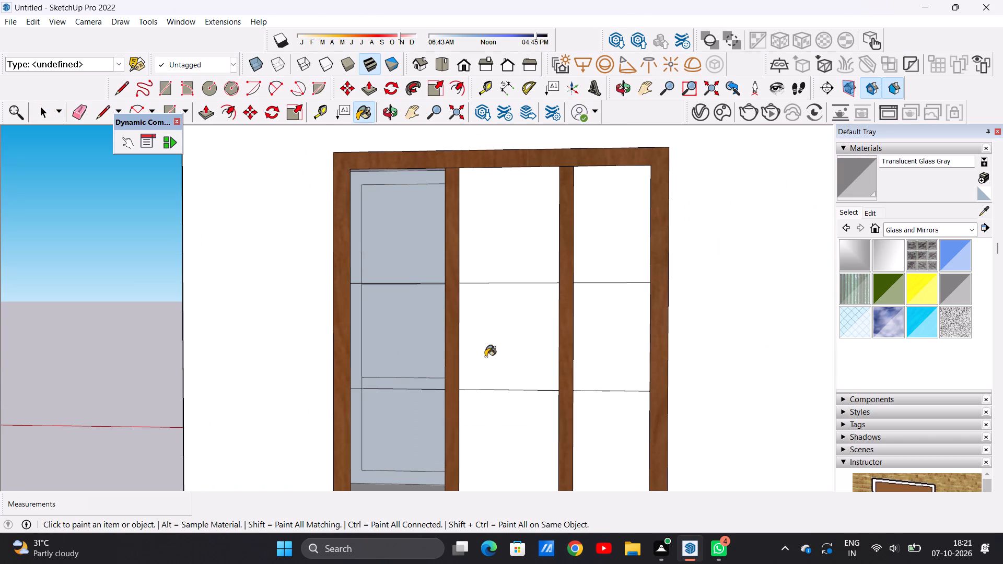
pyautogui.click(485, 357)
pyautogui.click(499, 259)
pyautogui.click(576, 242)
pyautogui.click(598, 347)
pyautogui.click(612, 459)
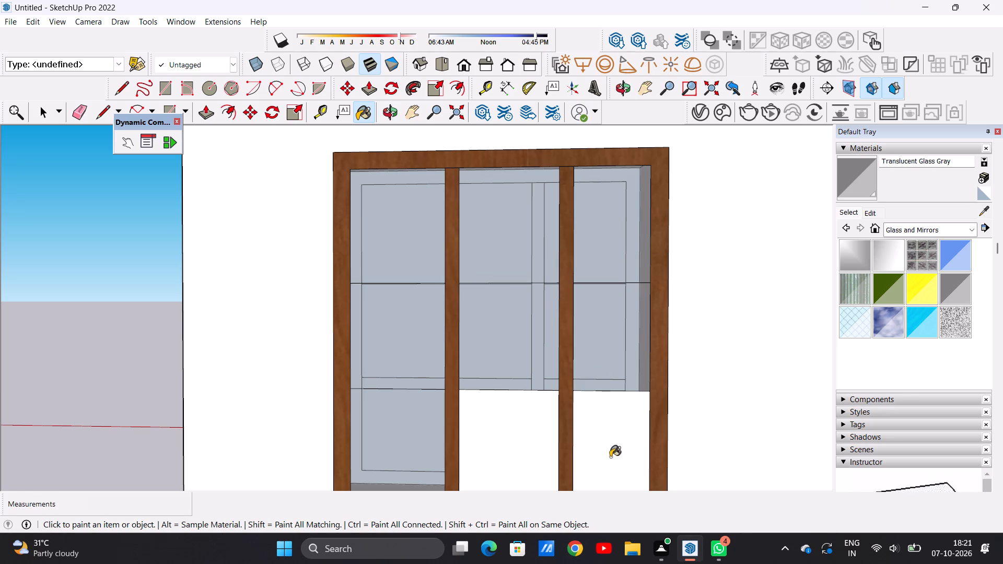
pyautogui.click(534, 445)
# Paint all nine panes of the rear wall's upper right window, seen from behind, with Translucent Glass Gray.
pyautogui.scroll(-18, 462, 350)
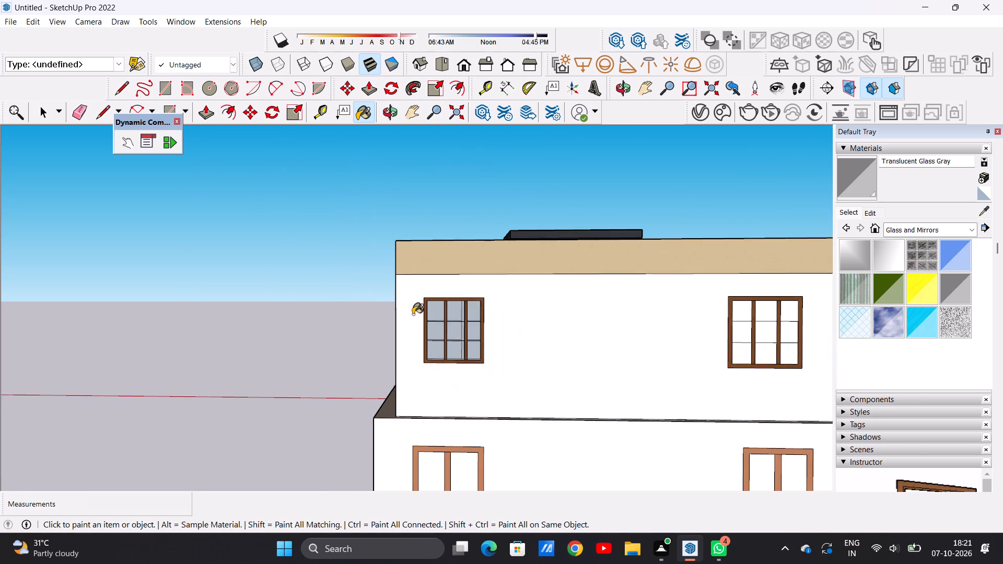
pyautogui.scroll(-6, 413, 314)
pyautogui.scroll(13, 461, 340)
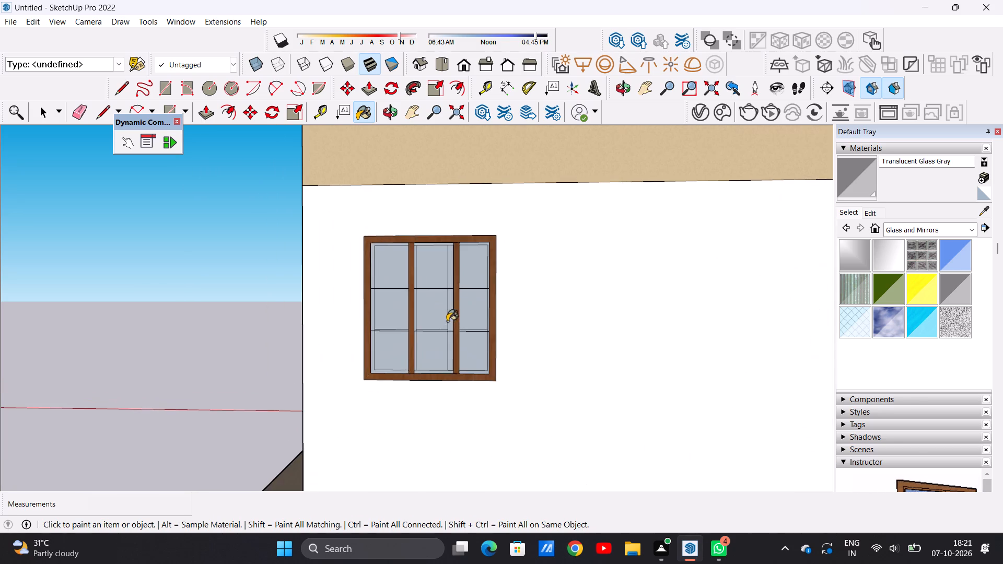
pyautogui.moveTo(447, 321); pyautogui.dragTo(483, 322, button='middle')
pyautogui.scroll(1, 483, 322)
pyautogui.scroll(-3, 401, 323)
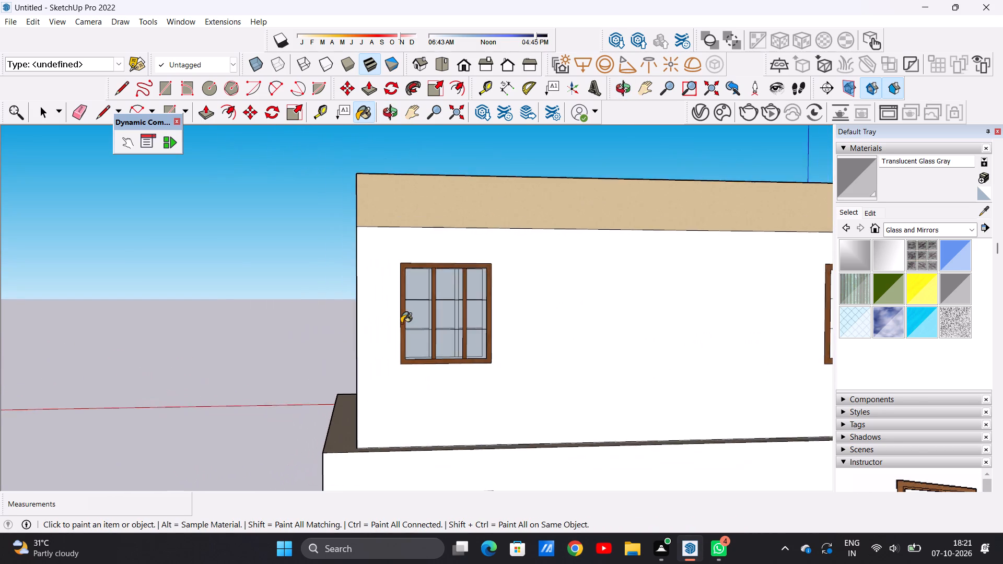
pyautogui.scroll(-8, 401, 323)
pyautogui.scroll(13, 717, 300)
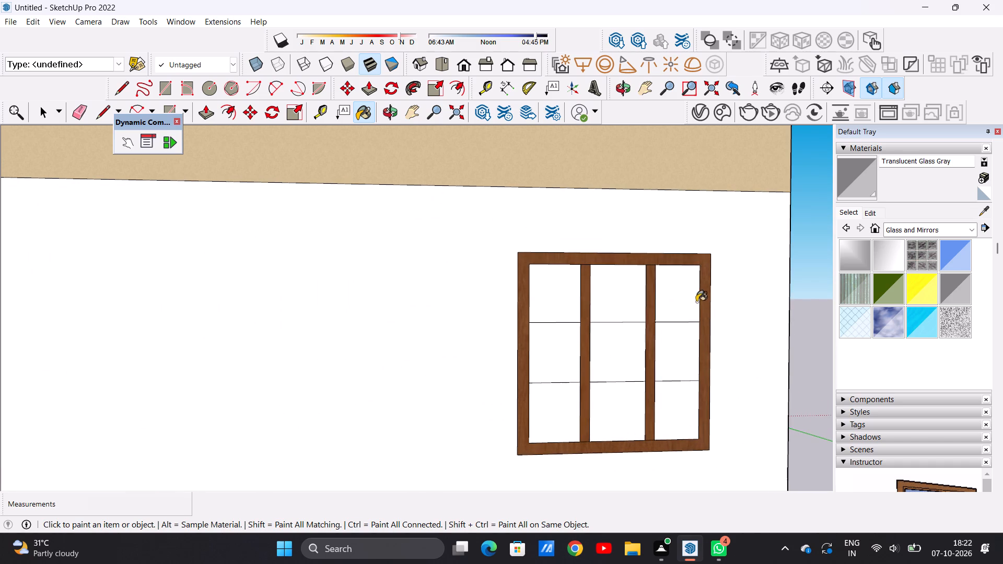
pyautogui.click(694, 301)
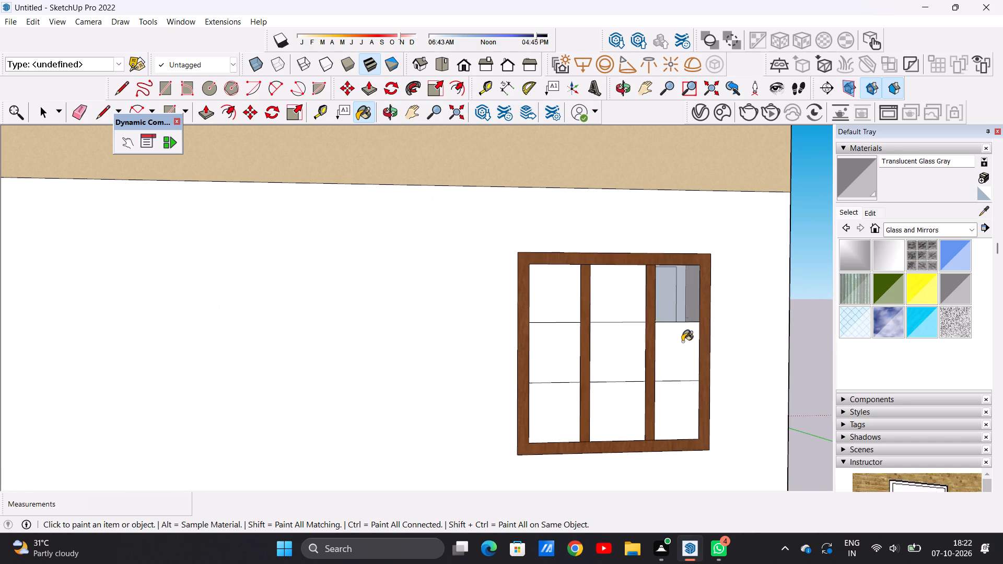
pyautogui.click(682, 356)
pyautogui.click(679, 394)
pyautogui.click(612, 406)
pyautogui.click(608, 351)
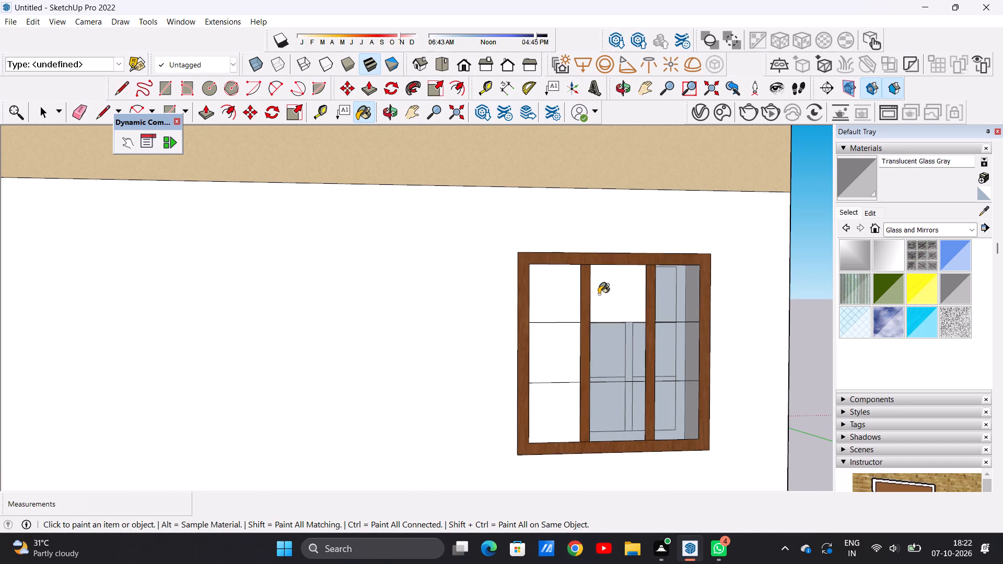
pyautogui.click(599, 294)
pyautogui.click(546, 302)
pyautogui.click(552, 354)
pyautogui.click(554, 408)
# Paint both panes of the rear wall's lower right window, seen from behind, with the Blinds Cloth Horizontal window covering.
pyautogui.scroll(-8, 516, 295)
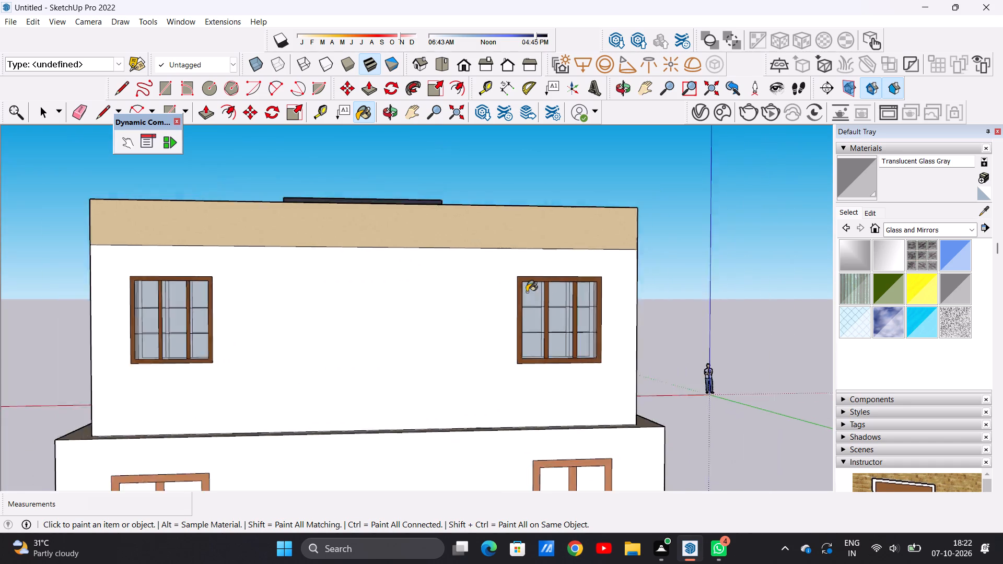
pyautogui.scroll(-8, 527, 292)
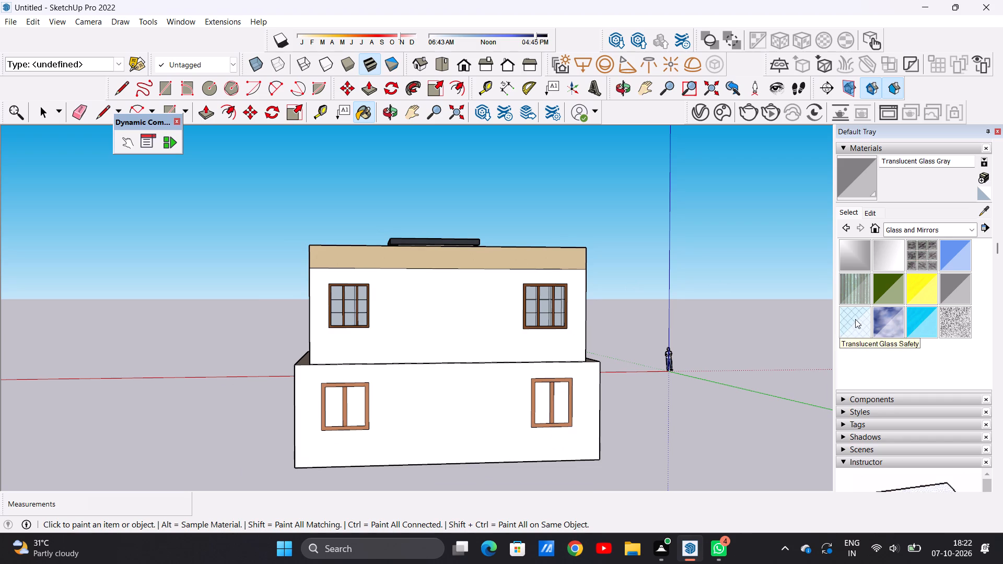
pyautogui.click(964, 233)
pyautogui.click(961, 392)
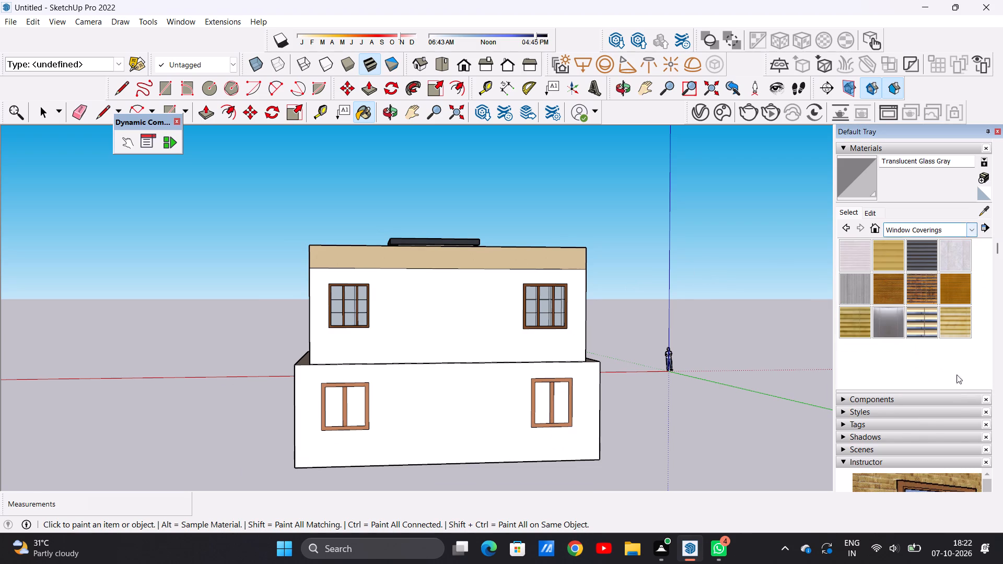
pyautogui.click(896, 255)
pyautogui.scroll(2, 623, 375)
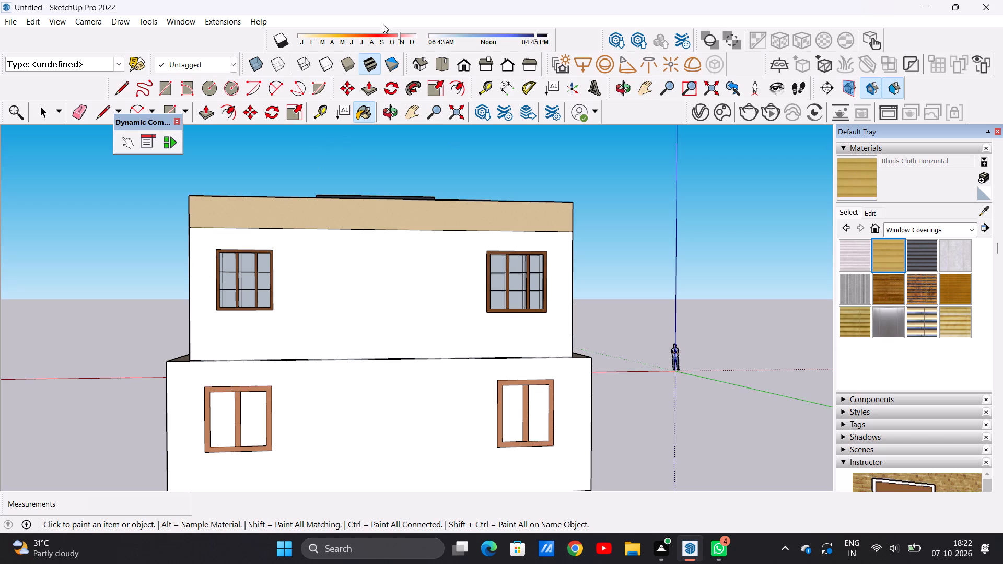
pyautogui.scroll(-11, 389, 234)
pyautogui.scroll(5, 471, 354)
pyautogui.scroll(13, 447, 244)
pyautogui.scroll(-1, 440, 246)
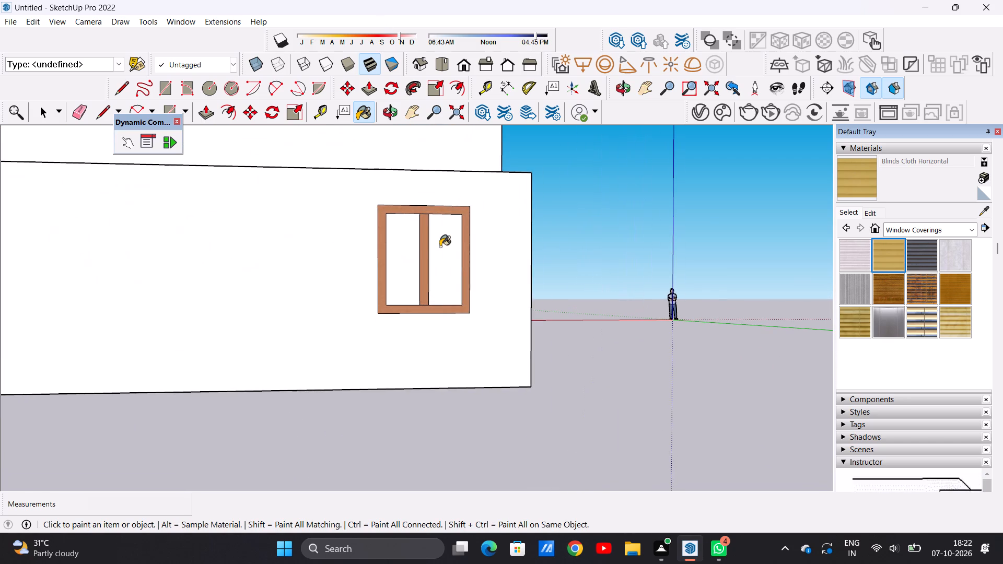
pyautogui.click(440, 247)
pyautogui.click(401, 250)
# Paint both panes of the rear wall's lower left window, seen from behind, with Blinds Cloth Horizontal.
pyautogui.scroll(-12, 531, 287)
pyautogui.scroll(5, 376, 268)
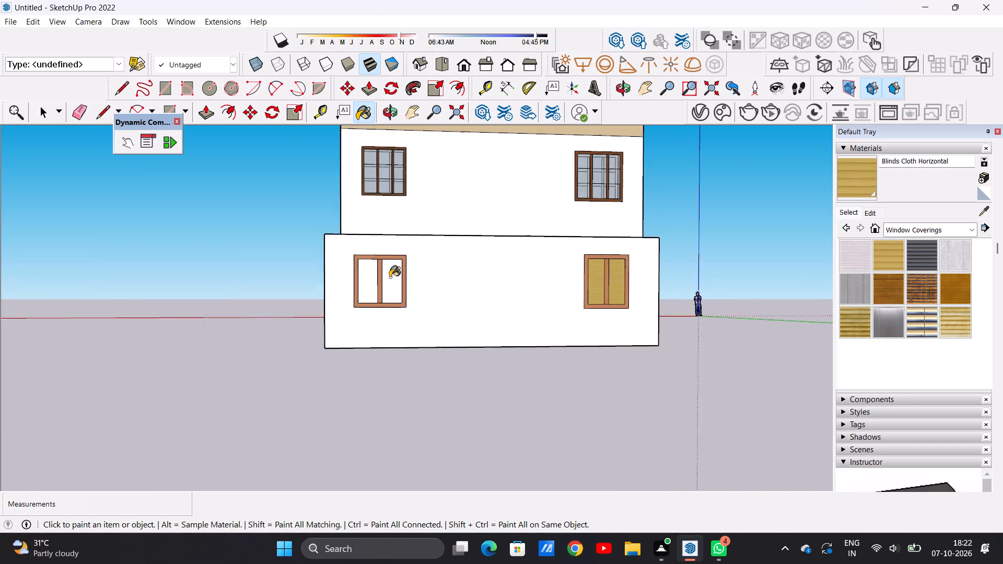
pyautogui.scroll(9, 390, 277)
pyautogui.scroll(-1, 391, 271)
pyautogui.scroll(5, 391, 271)
pyautogui.click(392, 265)
pyautogui.click(314, 262)
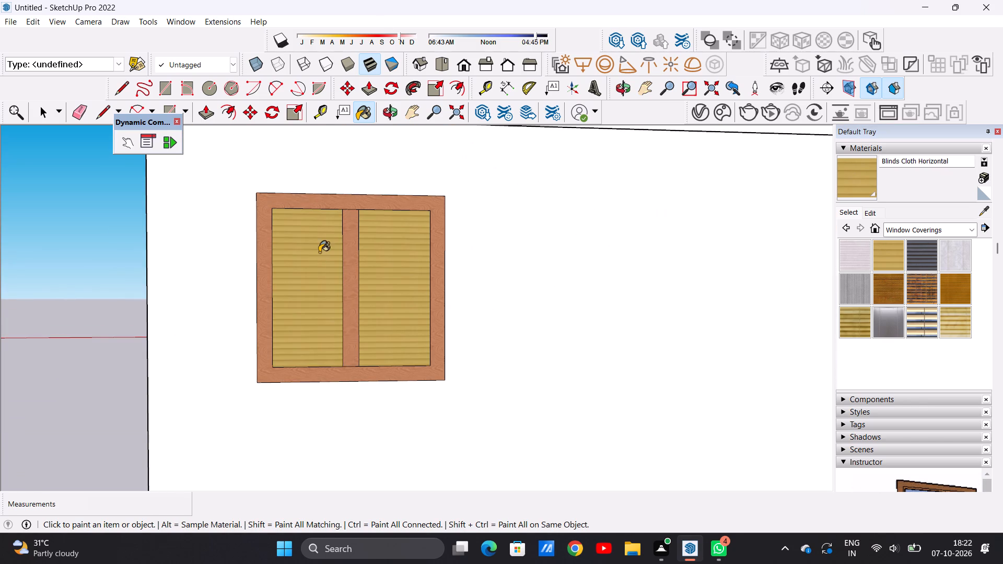
pyautogui.press('space')
# Paint the upper-floor and ground-floor rear walls with the synthetic surface Formica Laminate Light.
pyautogui.scroll(-20, 388, 242)
pyautogui.scroll(-3, 388, 242)
pyautogui.scroll(7, 488, 203)
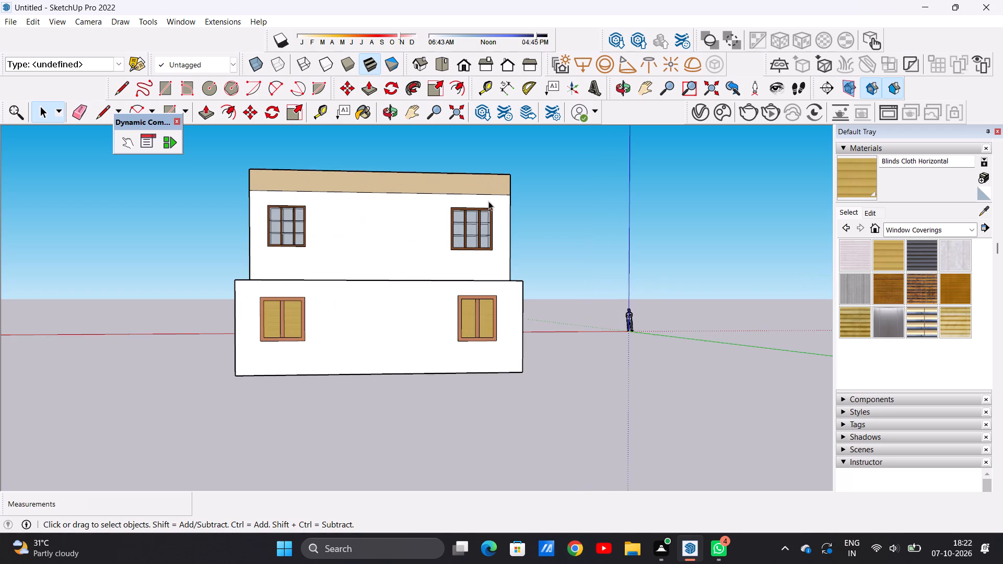
pyautogui.scroll(3, 478, 237)
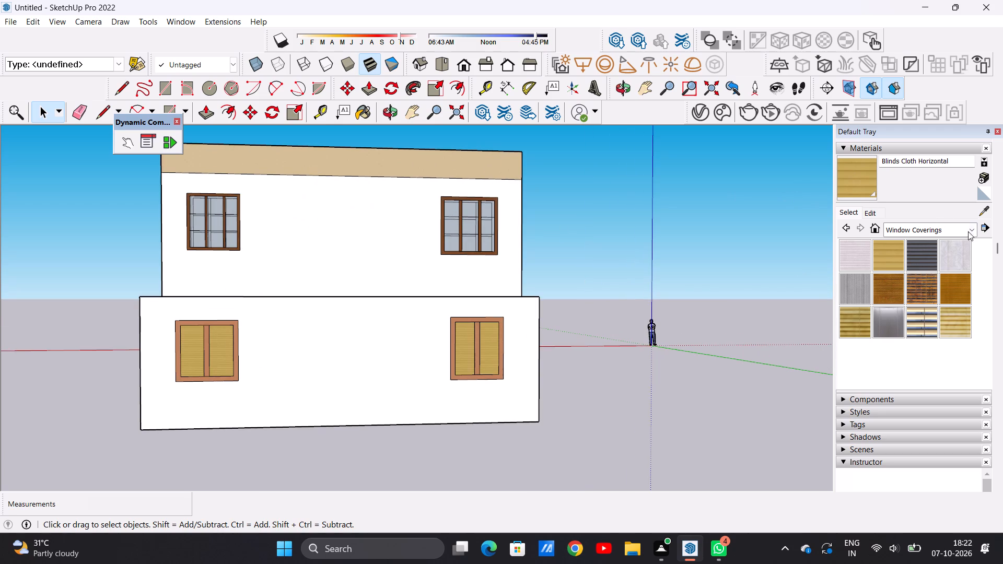
pyautogui.click(970, 236)
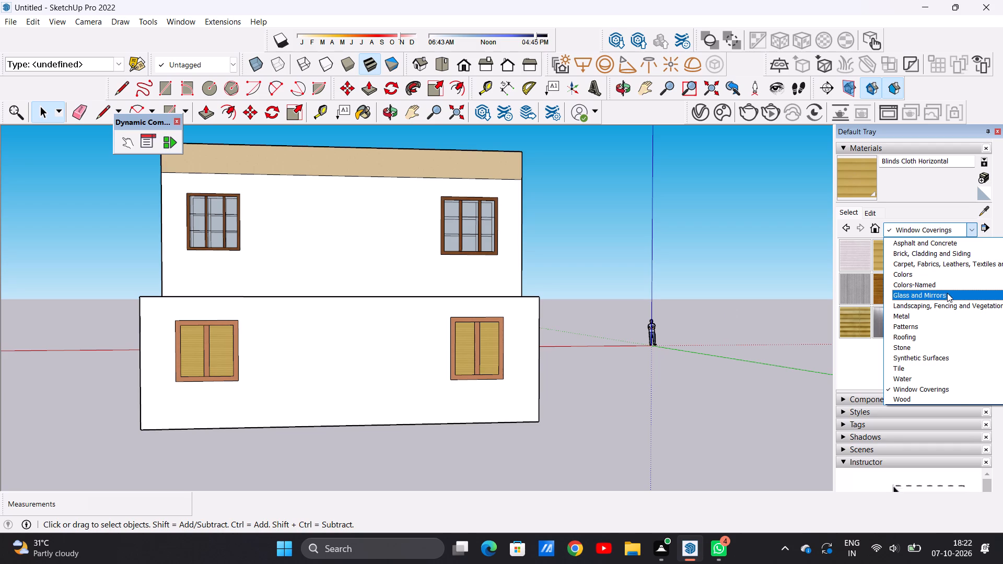
pyautogui.click(935, 354)
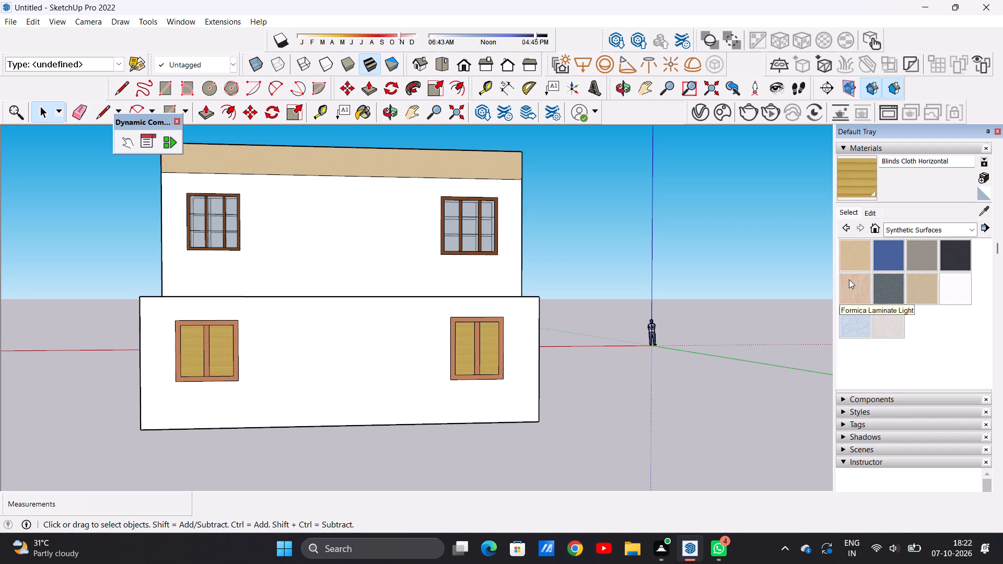
pyautogui.click(849, 279)
pyautogui.scroll(5, 494, 279)
pyautogui.click(500, 268)
pyautogui.scroll(-7, 519, 251)
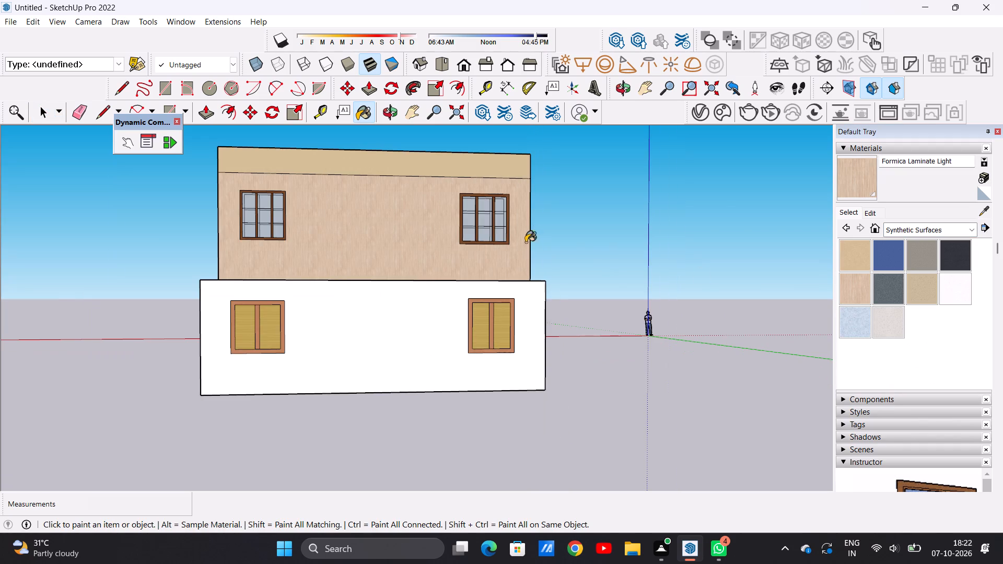
pyautogui.click(425, 300)
# Paint the ground floor's side wall, adjoining the right end of the rear wall seen from behind, with Formica Laminate Light.
pyautogui.scroll(-3, 472, 234)
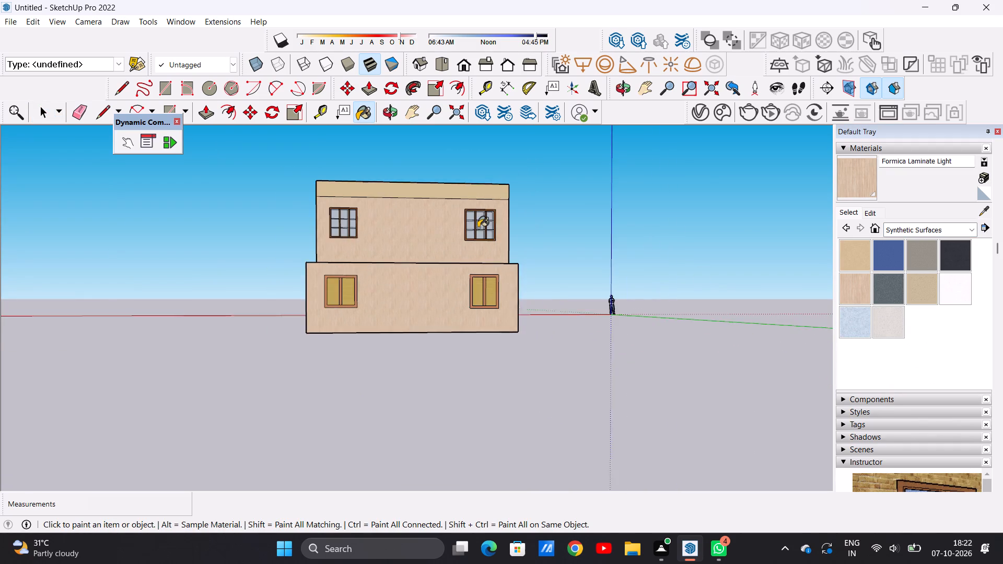
pyautogui.scroll(-4, 478, 228)
pyautogui.moveTo(565, 217); pyautogui.dragTo(317, 149, button='middle')
pyautogui.scroll(6, 476, 277)
pyautogui.click(463, 252)
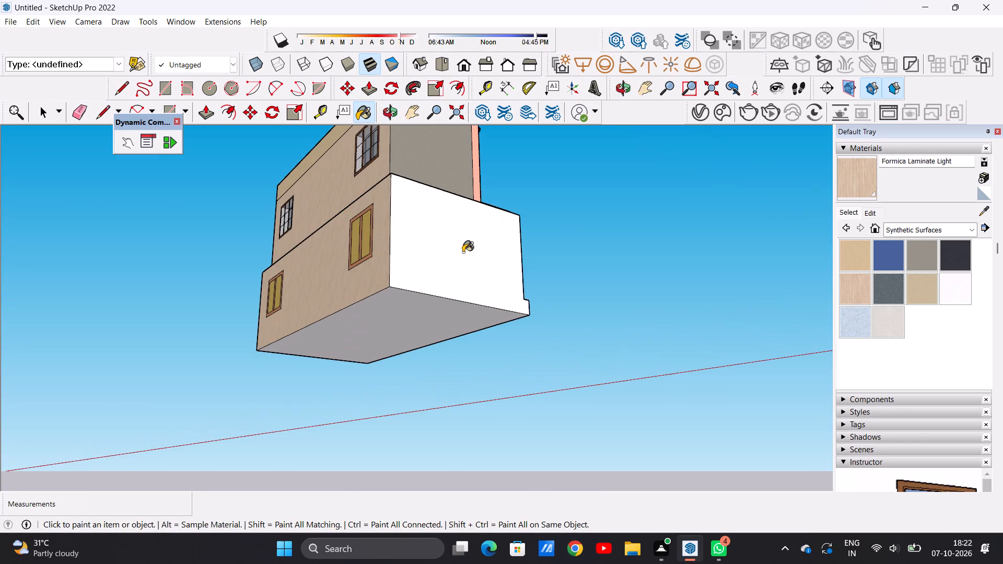
pyautogui.scroll(-3, 485, 253)
pyautogui.scroll(-7, 575, 208)
pyautogui.scroll(-2, 523, 224)
pyautogui.moveTo(646, 202); pyautogui.dragTo(591, 205, button='middle')
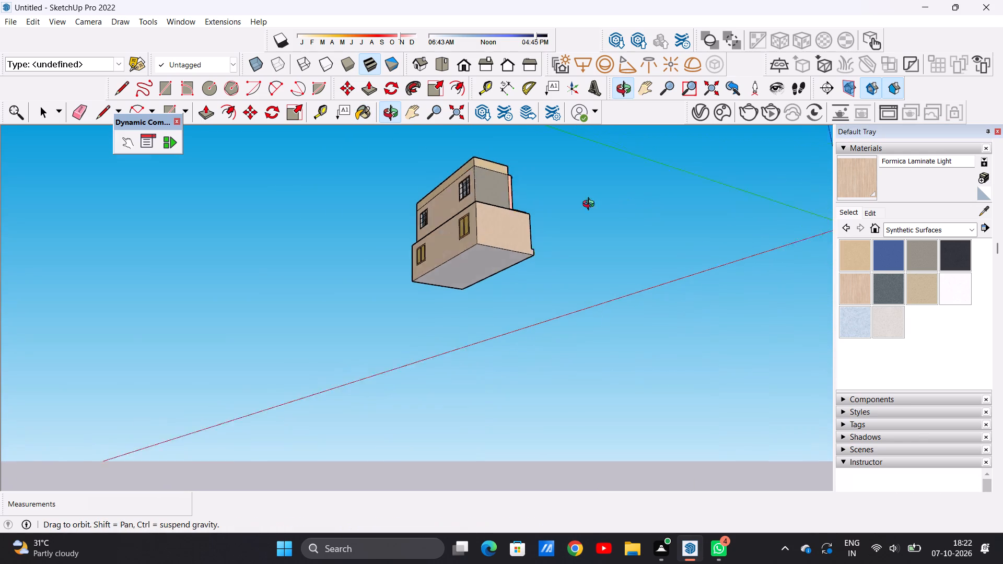
# Paint the ground floor's unpainted side wall, on the right seen from the front, with Formica Laminate Light.
pyautogui.moveTo(591, 205); pyautogui.dragTo(337, 171, button='middle')
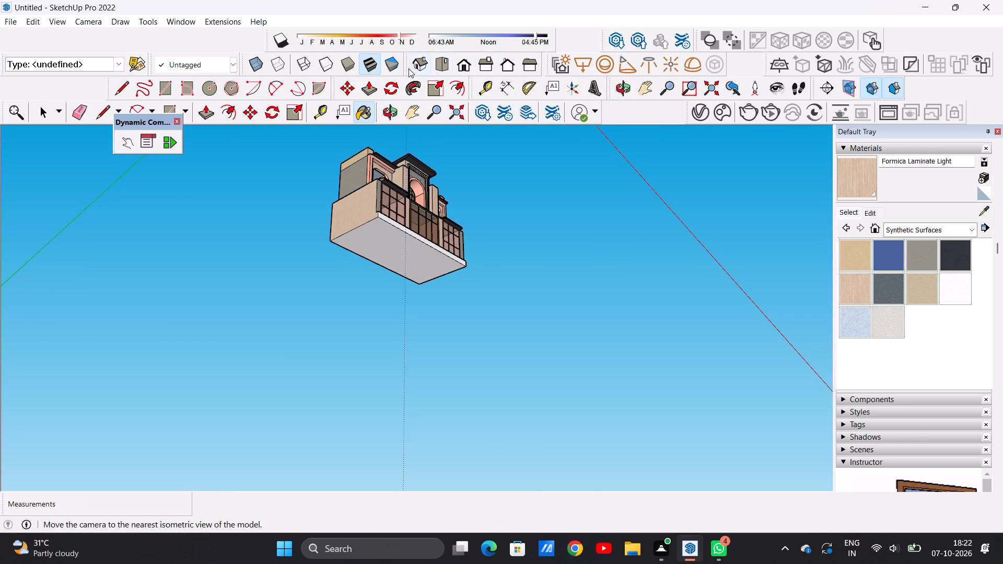
pyautogui.click(463, 63)
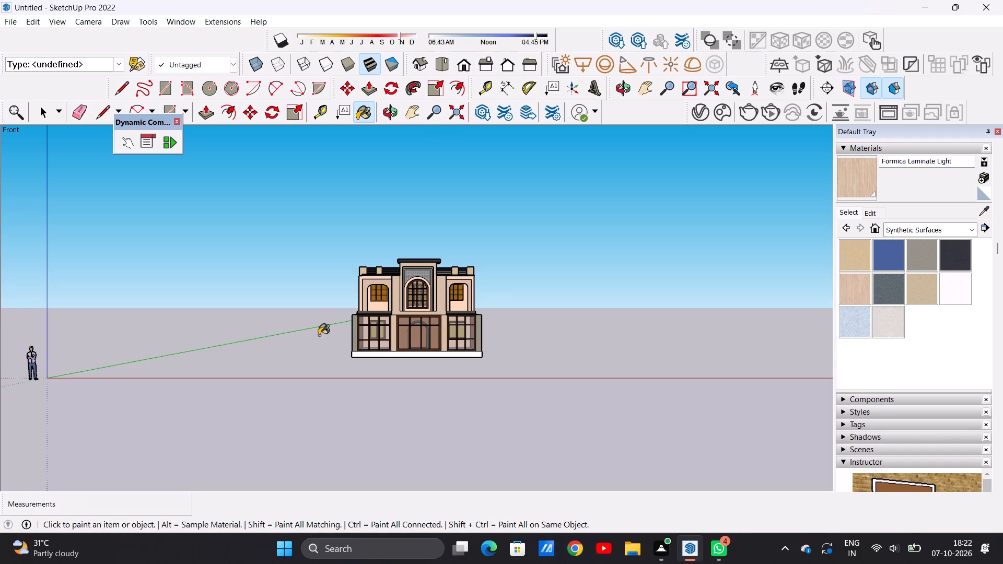
pyautogui.scroll(13, 384, 344)
pyautogui.moveTo(435, 351); pyautogui.dragTo(440, 393, button='middle')
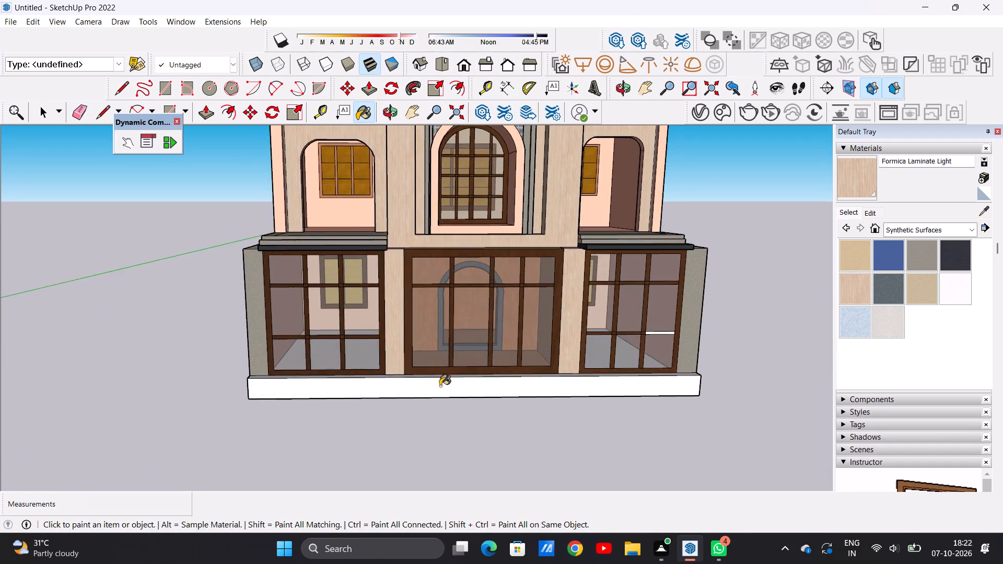
pyautogui.scroll(-8, 439, 381)
pyautogui.moveTo(476, 314); pyautogui.dragTo(592, 285, button='middle')
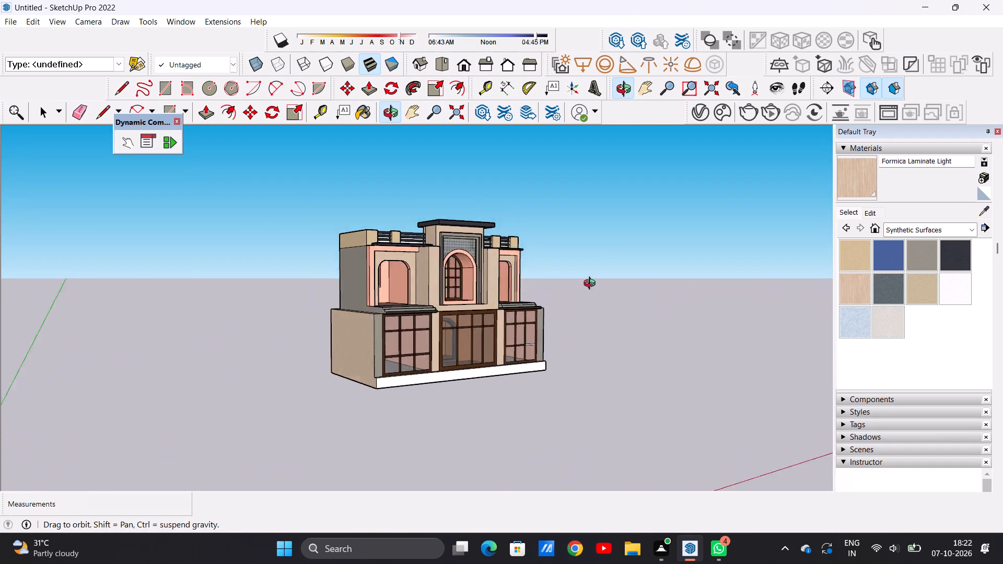
pyautogui.moveTo(592, 285); pyautogui.dragTo(372, 307, button='middle')
pyautogui.scroll(1, 372, 307)
pyautogui.moveTo(626, 312); pyautogui.dragTo(506, 305, button='middle')
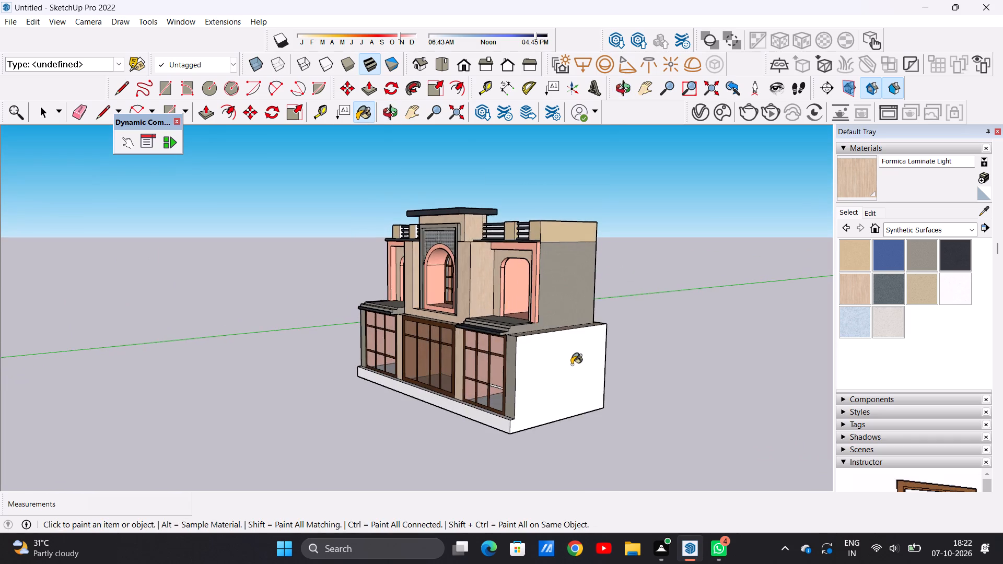
pyautogui.scroll(9, 572, 369)
pyautogui.click(530, 371)
pyautogui.scroll(-7, 555, 357)
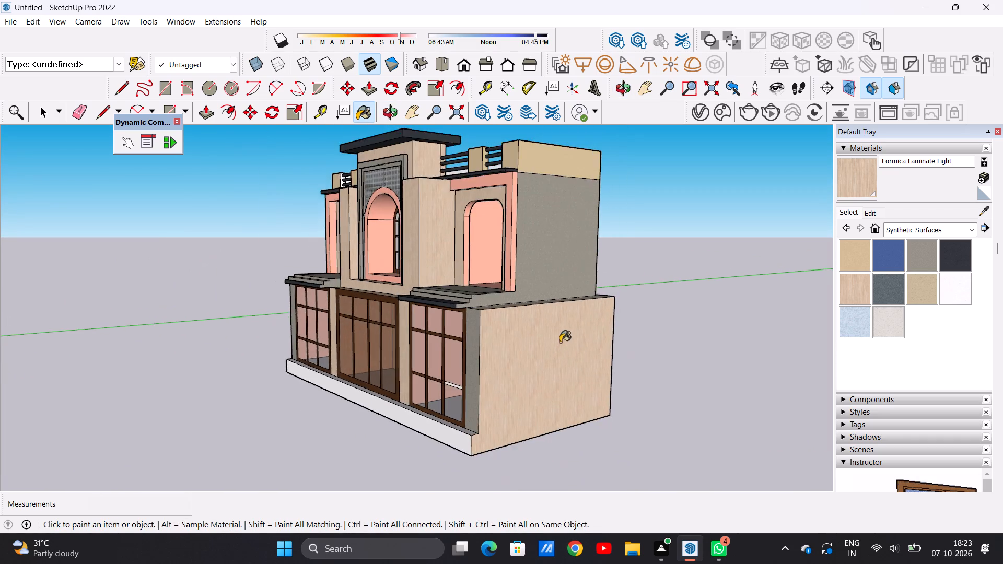
# Examine the painted house from both sides, the front and above, including the white plinth along the front.
pyautogui.scroll(-2, 560, 342)
pyautogui.moveTo(644, 353); pyautogui.dragTo(591, 359, button='middle')
pyautogui.moveTo(350, 355); pyautogui.dragTo(356, 355, button='middle')
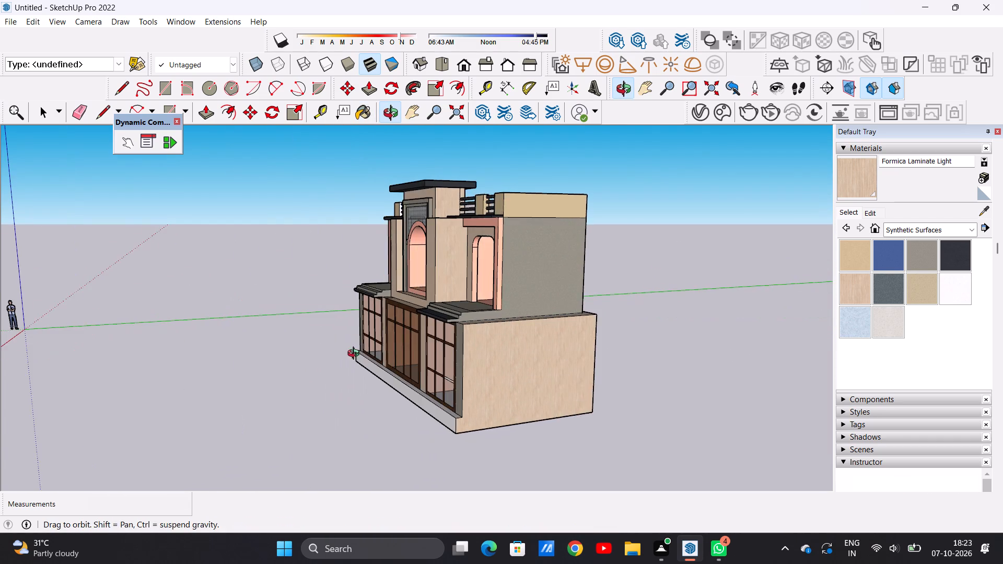
pyautogui.moveTo(356, 355); pyautogui.dragTo(610, 352, button='middle')
pyautogui.moveTo(259, 352); pyautogui.dragTo(491, 356, button='middle')
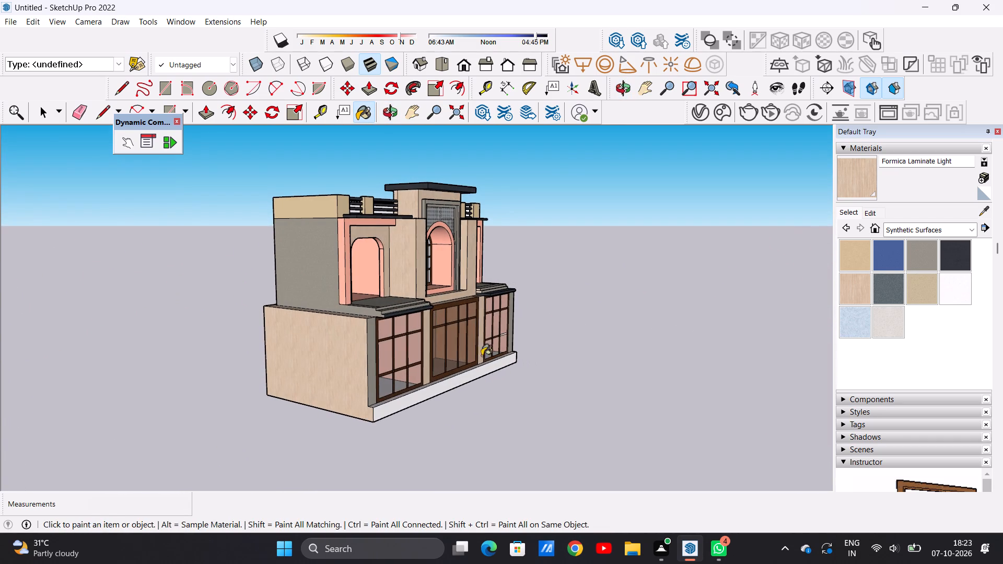
pyautogui.moveTo(538, 363); pyautogui.dragTo(467, 356, button='middle')
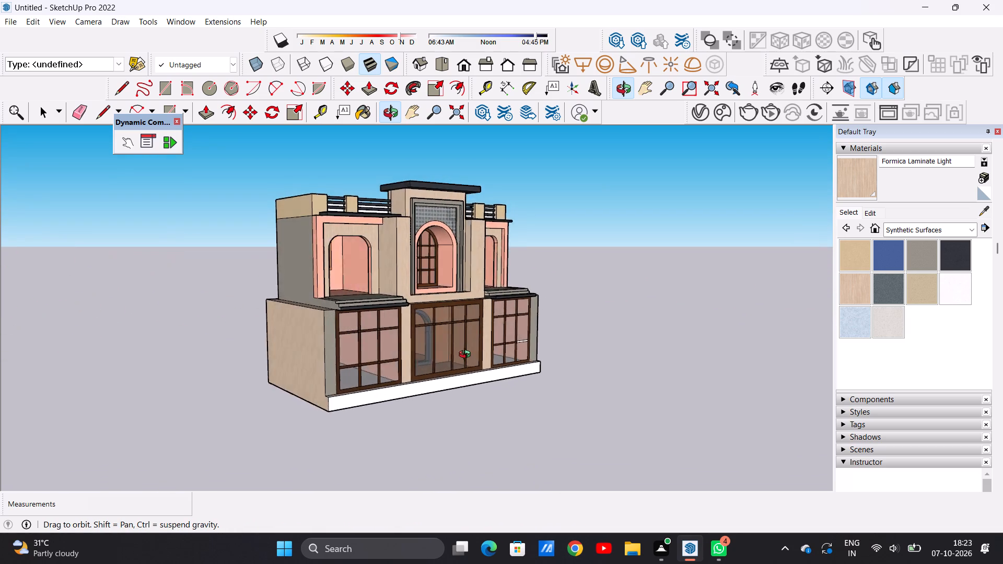
pyautogui.moveTo(467, 356); pyautogui.dragTo(347, 367, button='middle')
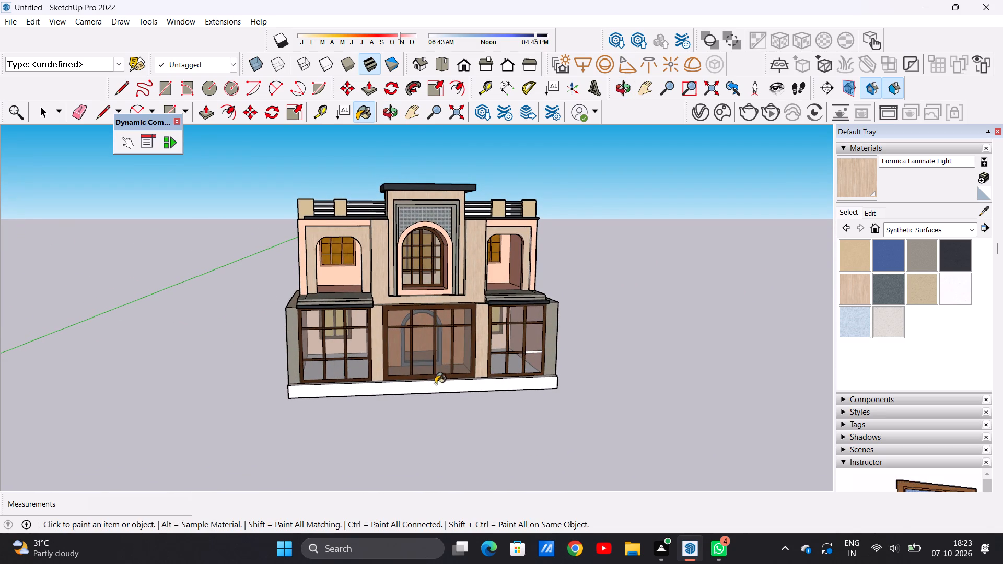
pyautogui.scroll(10, 473, 398)
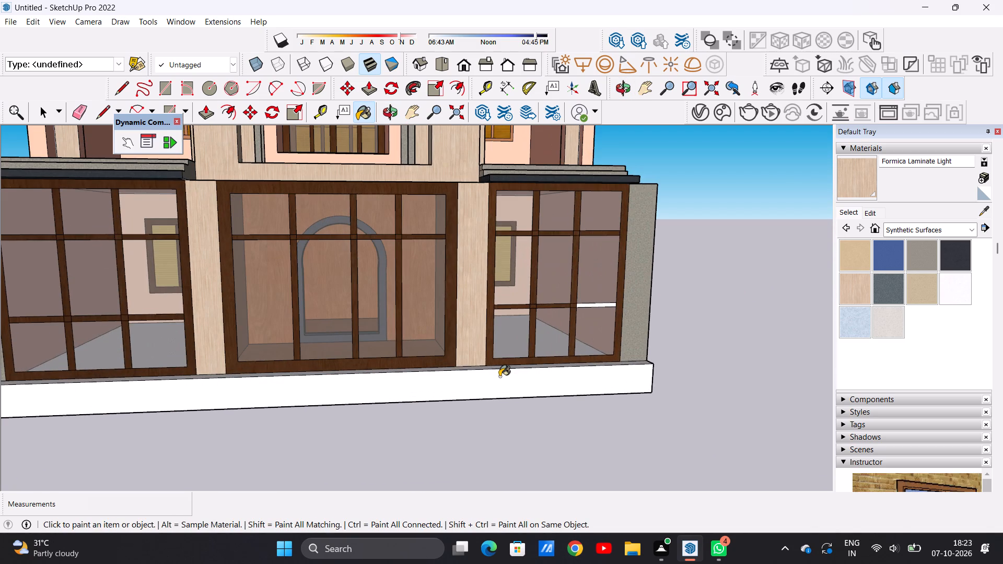
pyautogui.press('space')
pyautogui.scroll(-6, 457, 326)
pyautogui.moveTo(461, 311); pyautogui.dragTo(441, 397, button='middle')
pyautogui.scroll(-10, 457, 316)
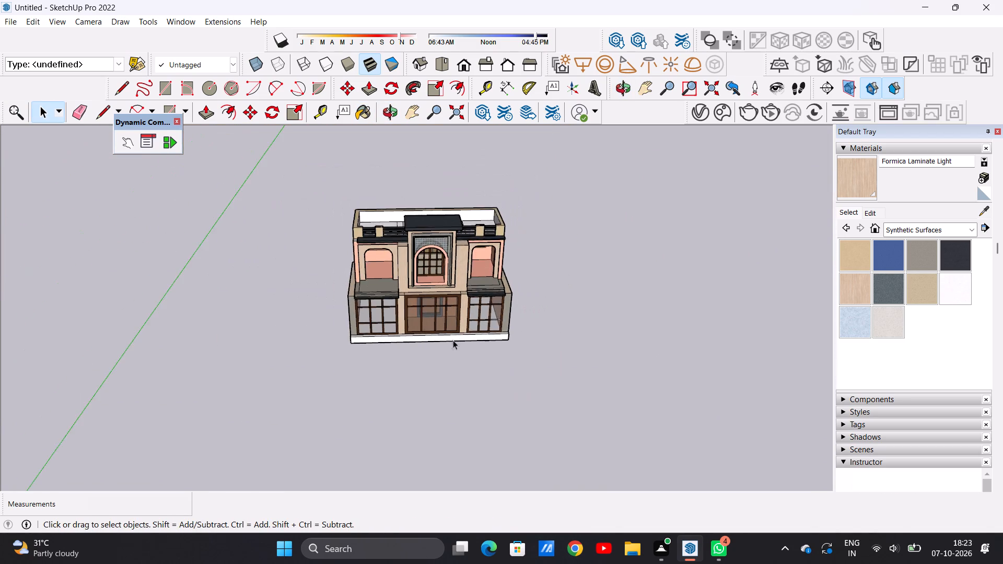
pyautogui.moveTo(446, 359); pyautogui.dragTo(435, 378, button='middle')
pyautogui.scroll(13, 416, 351)
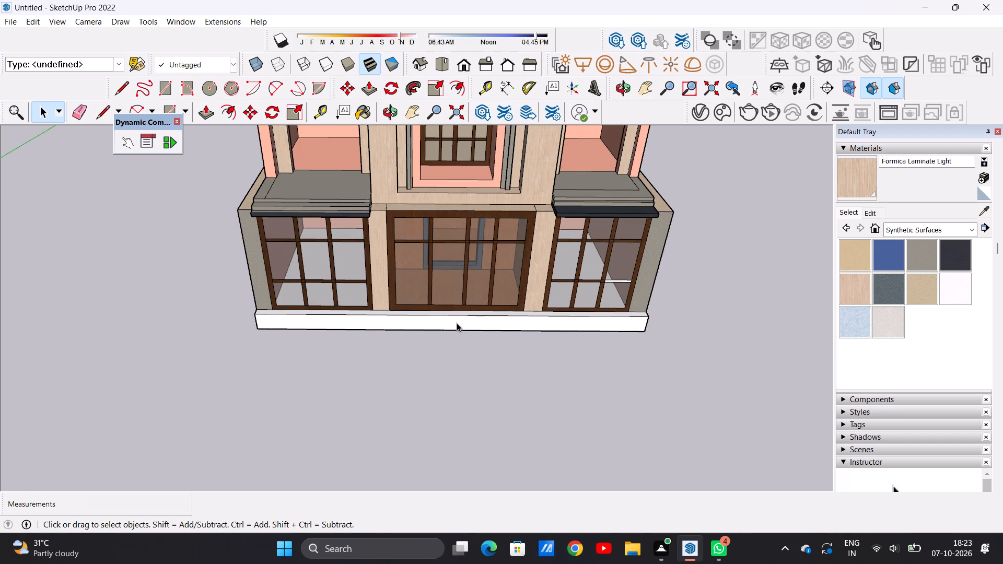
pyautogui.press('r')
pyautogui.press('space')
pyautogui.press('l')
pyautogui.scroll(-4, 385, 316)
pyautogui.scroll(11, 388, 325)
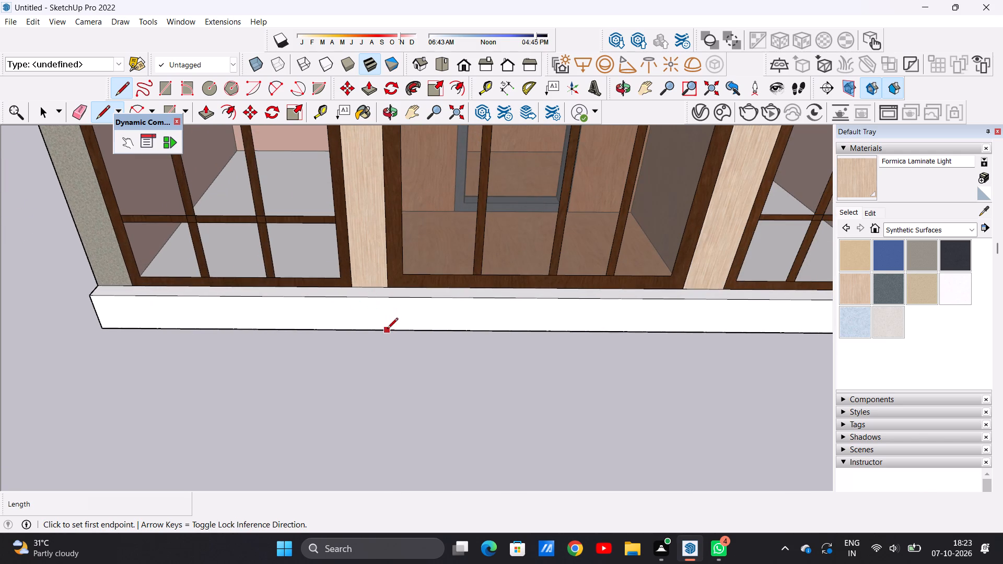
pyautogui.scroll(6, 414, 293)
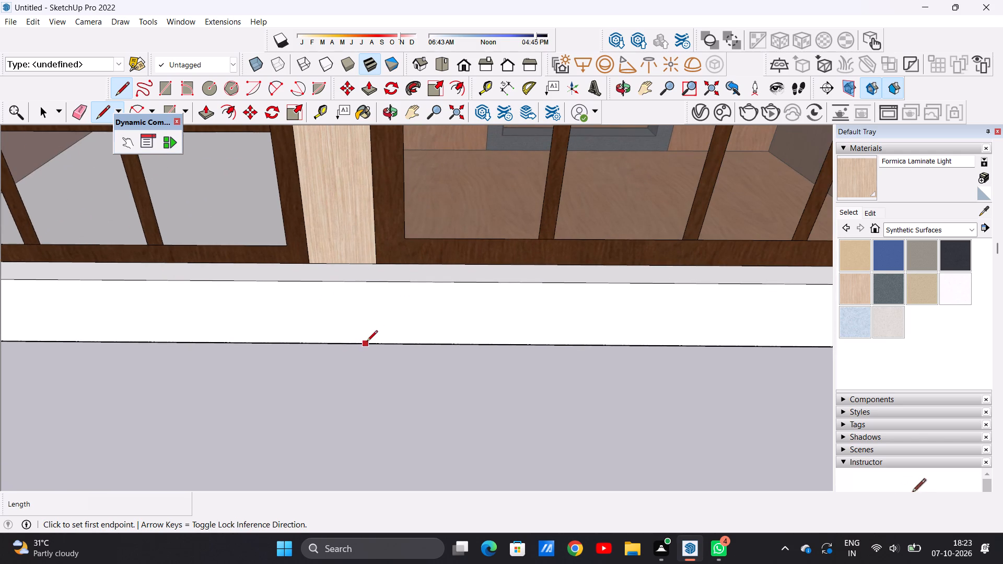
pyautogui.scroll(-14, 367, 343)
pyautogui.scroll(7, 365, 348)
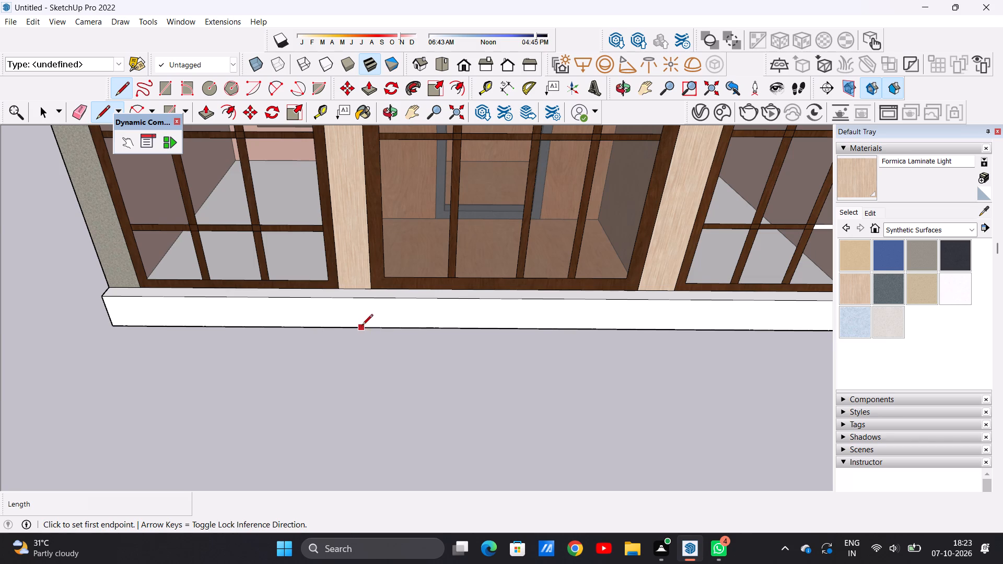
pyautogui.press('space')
# In top view, draw a ground rectangle of about 53 by 32 ft around the whole house.
pyautogui.scroll(-20, 406, 338)
pyautogui.scroll(-4, 406, 338)
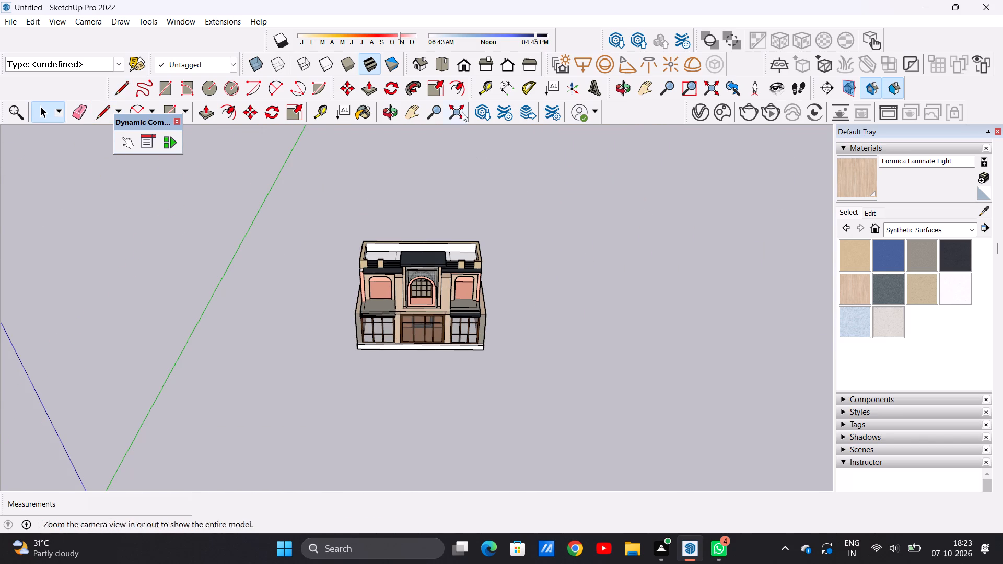
pyautogui.click(440, 58)
pyautogui.scroll(2, 476, 298)
pyautogui.scroll(-1, 476, 298)
pyautogui.scroll(4, 476, 298)
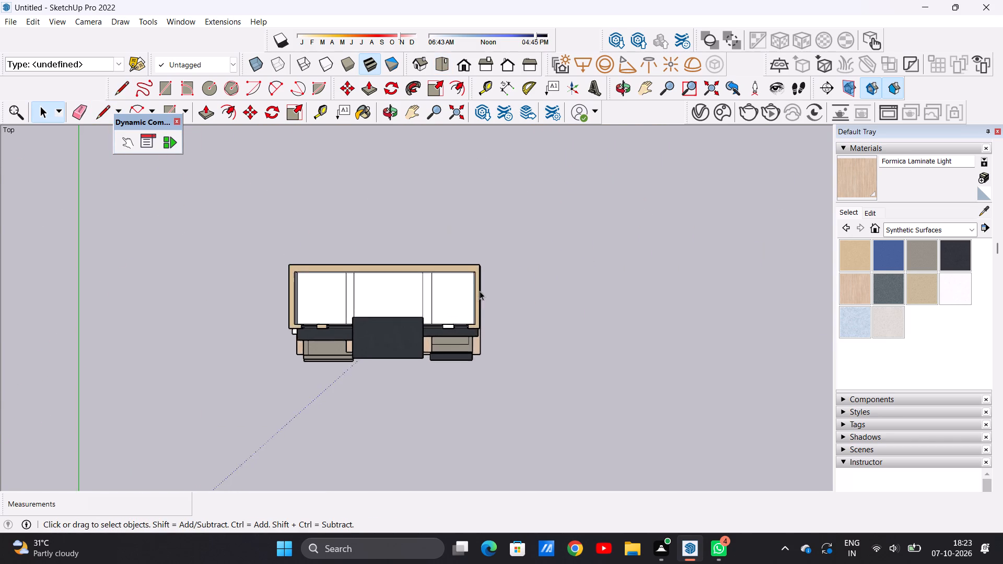
pyautogui.scroll(1, 480, 291)
pyautogui.scroll(2, 344, 254)
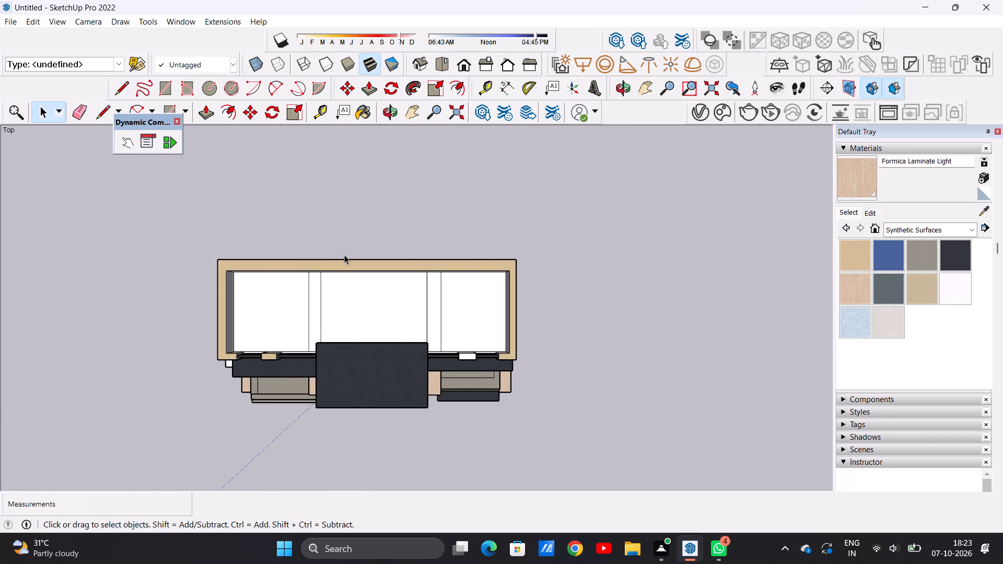
pyautogui.press('r')
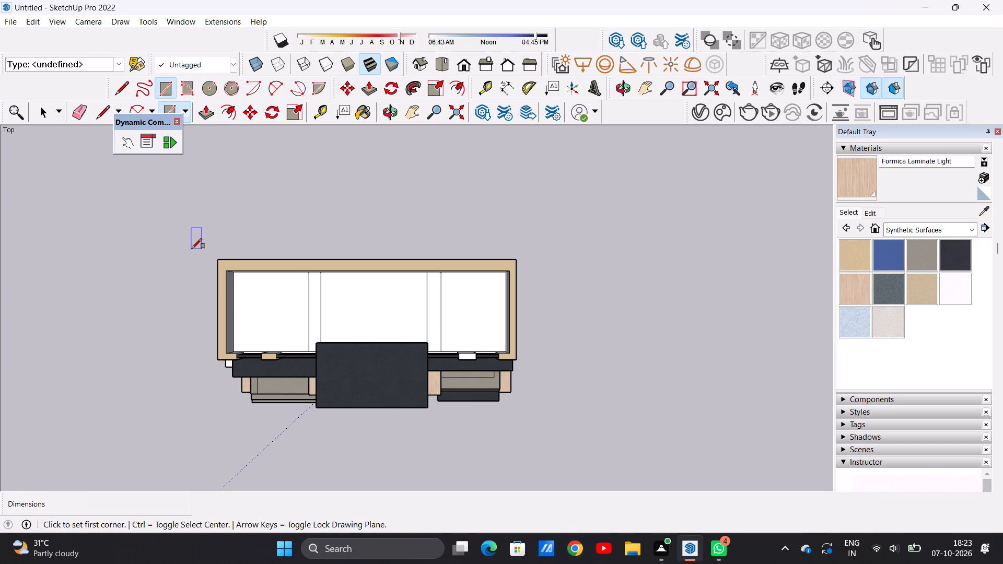
pyautogui.click(192, 250)
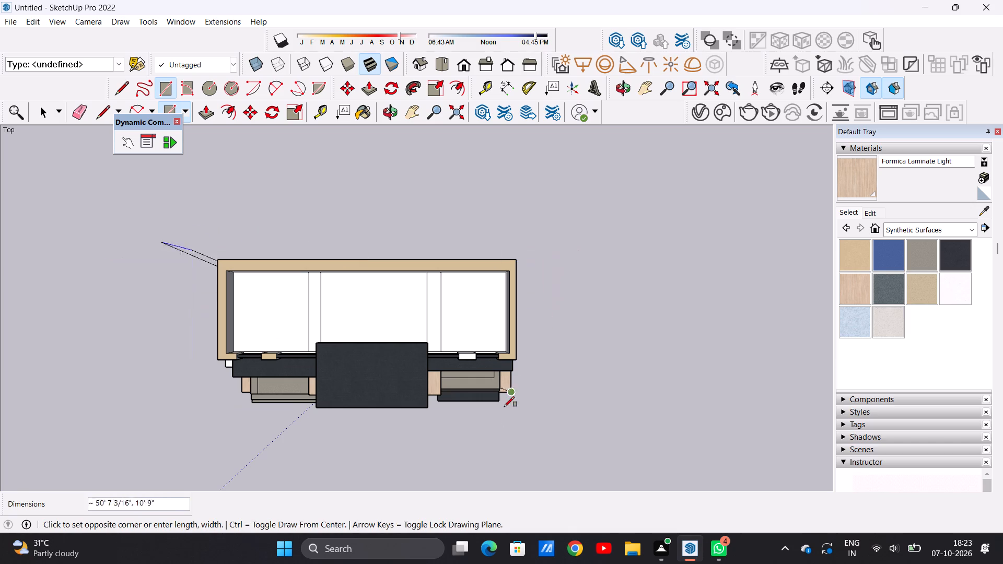
pyautogui.click(542, 461)
pyautogui.press('space')
# Draw a rectangle of about 13' 11" by 5' 5" on the ground slab, just in front of the central ground-floor glazing.
pyautogui.moveTo(551, 470); pyautogui.dragTo(572, 348, button='middle')
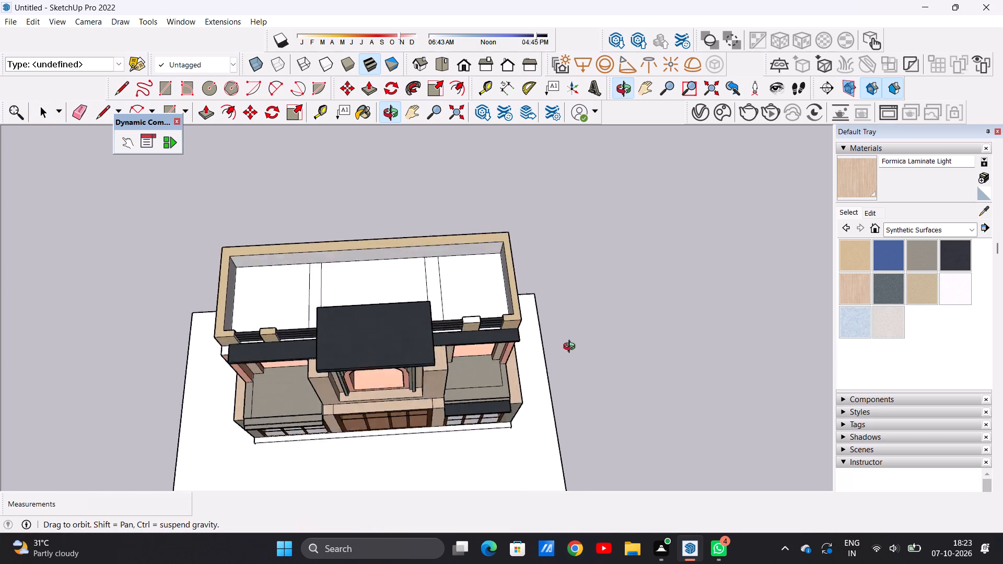
pyautogui.moveTo(572, 348); pyautogui.dragTo(569, 219, button='middle')
pyautogui.scroll(-7, 547, 353)
pyautogui.moveTo(535, 448); pyautogui.dragTo(527, 380, button='middle')
pyautogui.scroll(-2, 528, 389)
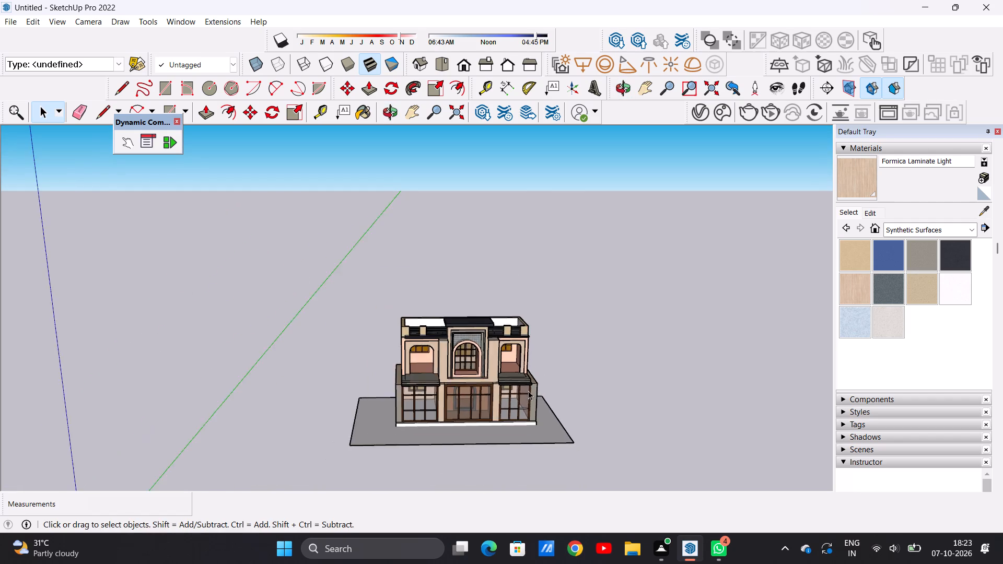
pyautogui.scroll(-6, 528, 391)
pyautogui.moveTo(521, 417); pyautogui.dragTo(510, 500, button='middle')
pyautogui.scroll(6, 495, 413)
pyautogui.scroll(-2, 495, 412)
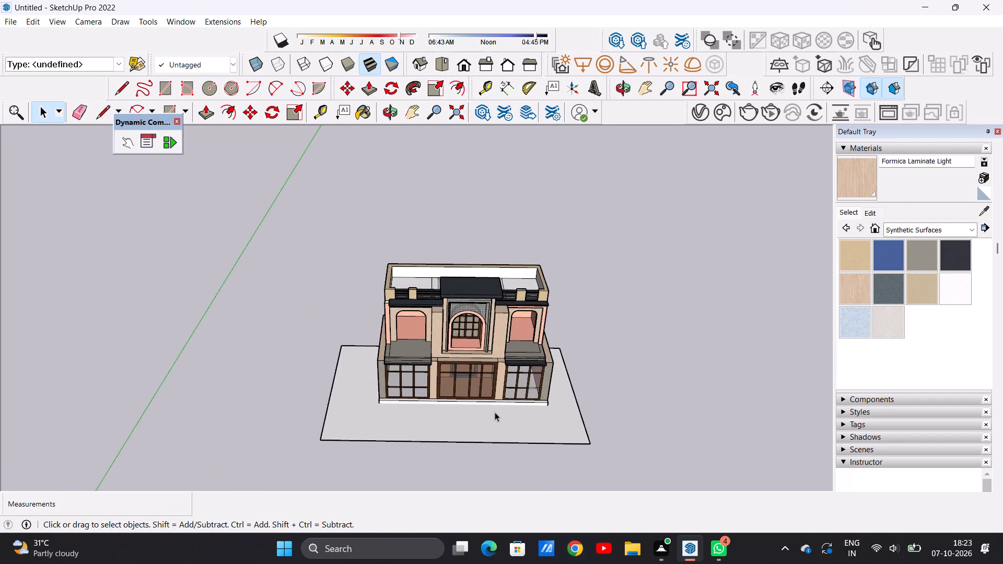
pyautogui.scroll(7, 495, 412)
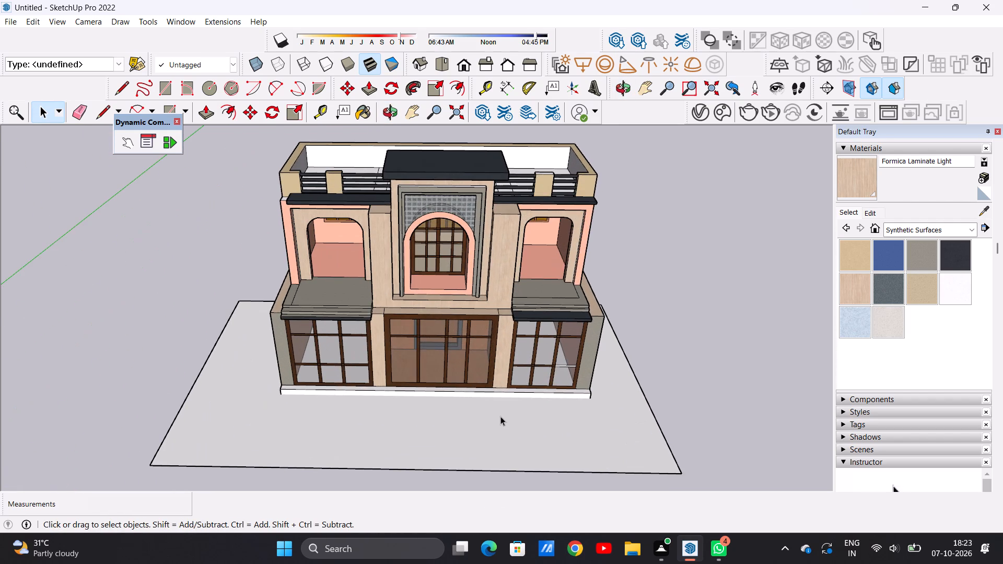
pyautogui.scroll(5, 480, 423)
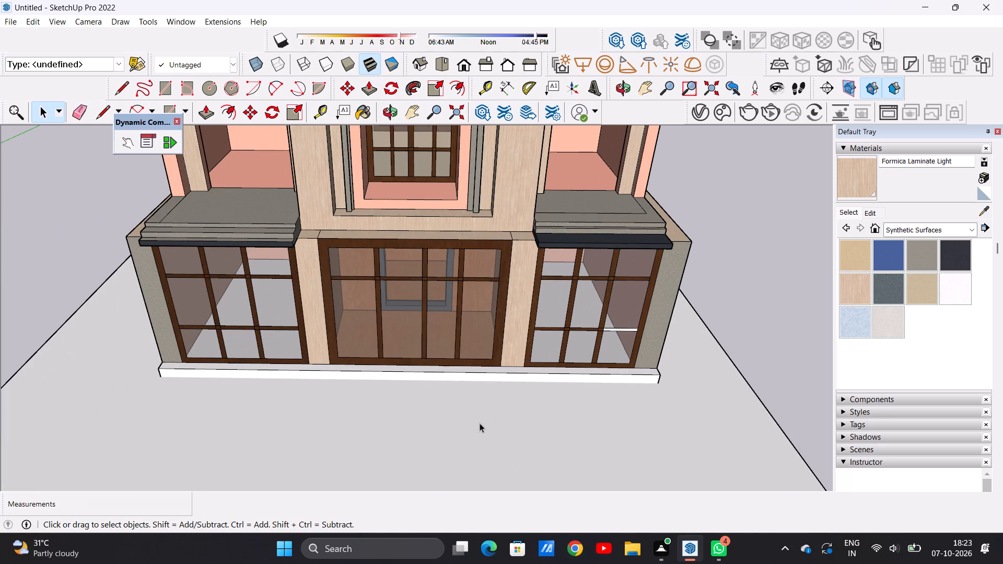
pyautogui.press('r')
pyautogui.scroll(7, 325, 382)
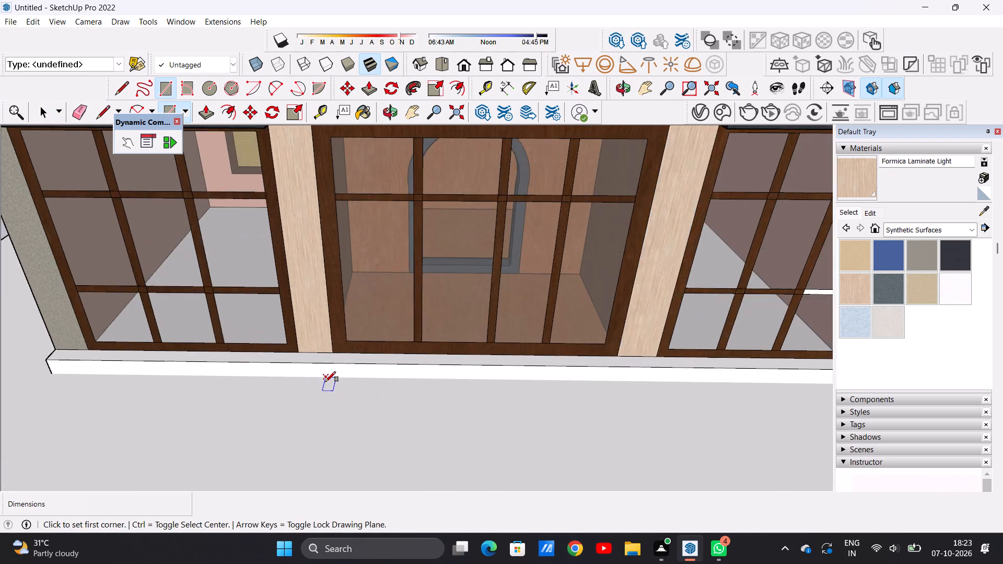
pyautogui.scroll(2, 325, 382)
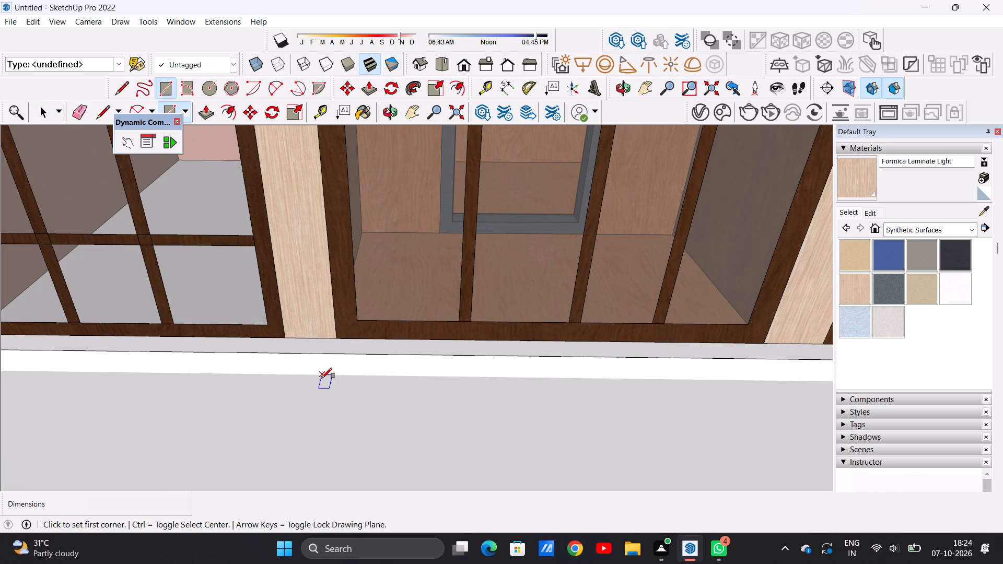
pyautogui.click(322, 377)
pyautogui.scroll(-5, 460, 380)
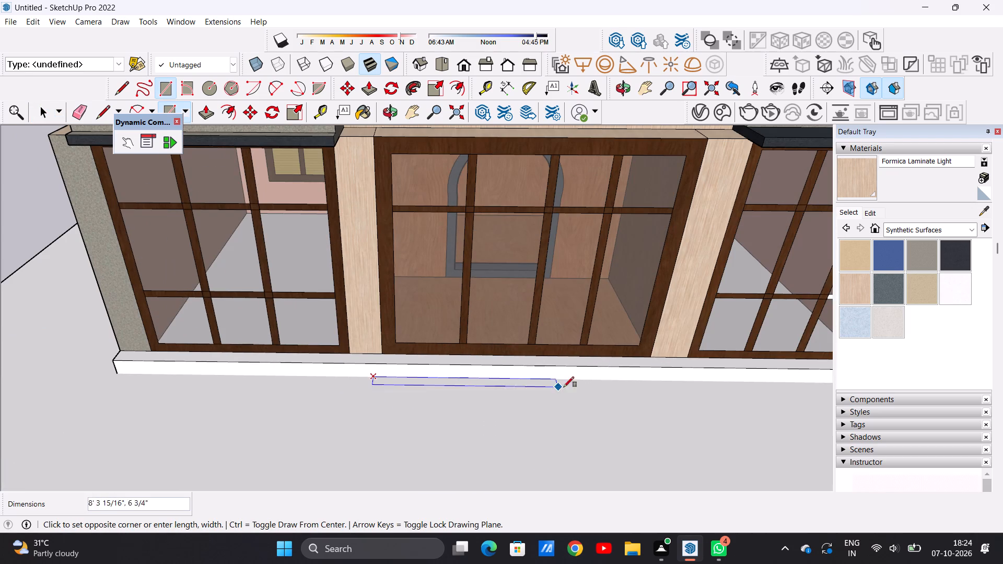
pyautogui.click(679, 382)
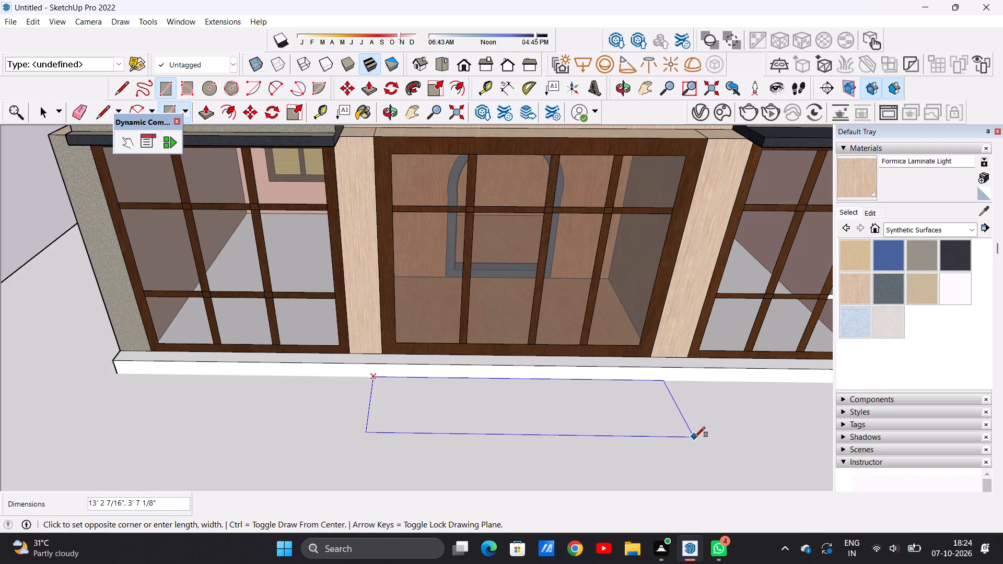
pyautogui.click(731, 473)
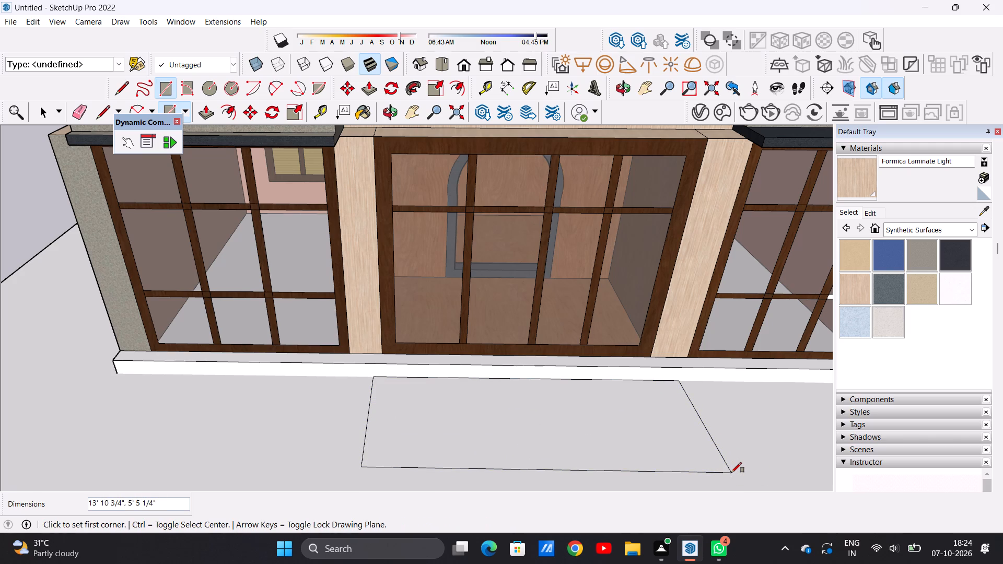
pyautogui.press('space')
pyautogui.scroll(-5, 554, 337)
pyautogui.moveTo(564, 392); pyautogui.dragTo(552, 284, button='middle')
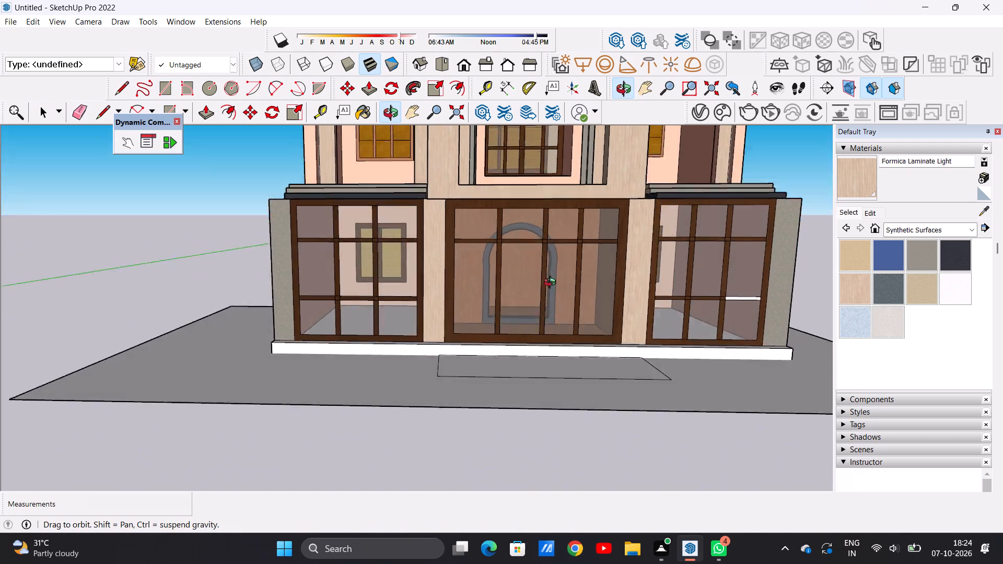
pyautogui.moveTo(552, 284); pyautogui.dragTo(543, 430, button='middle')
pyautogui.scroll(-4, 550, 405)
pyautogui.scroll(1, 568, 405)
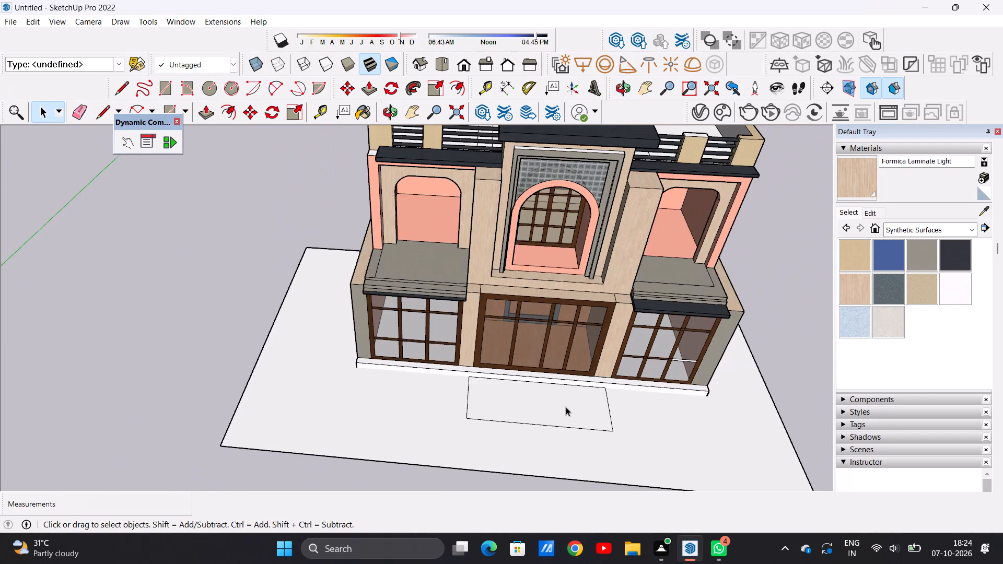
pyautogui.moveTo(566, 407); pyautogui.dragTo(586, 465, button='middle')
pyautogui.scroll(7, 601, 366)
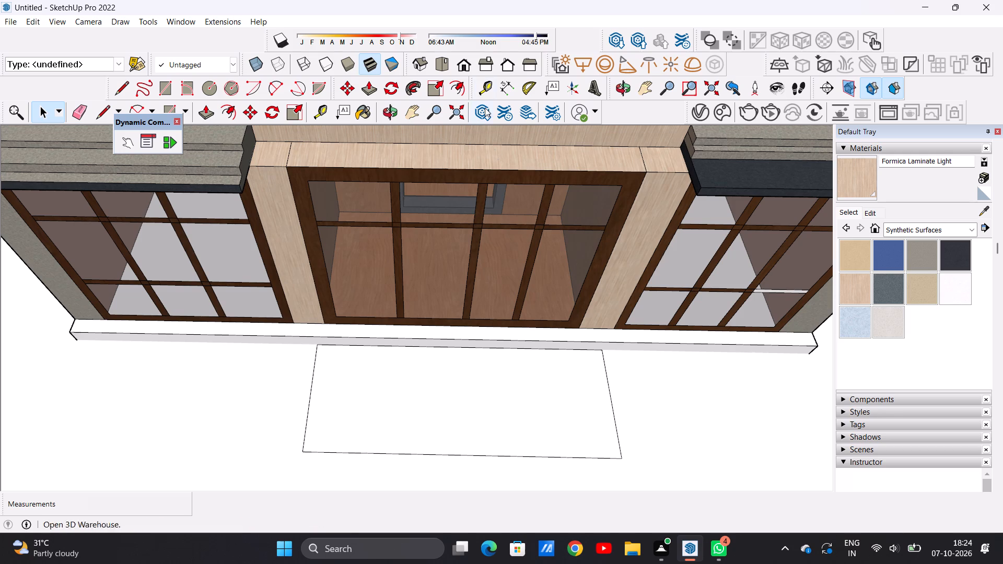
# Divide the entrance rectangle into four roughly equal strips with three lines, each 13' 10 3/4" long, parallel to the house front.
pyautogui.click(445, 63)
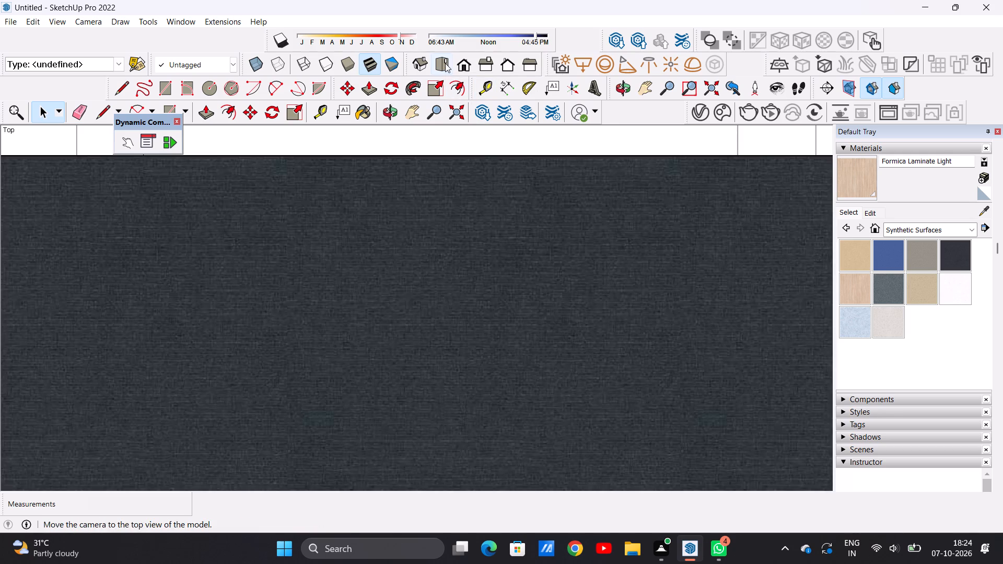
pyautogui.scroll(-20, 479, 161)
pyautogui.moveTo(483, 345); pyautogui.dragTo(488, 236, button='middle')
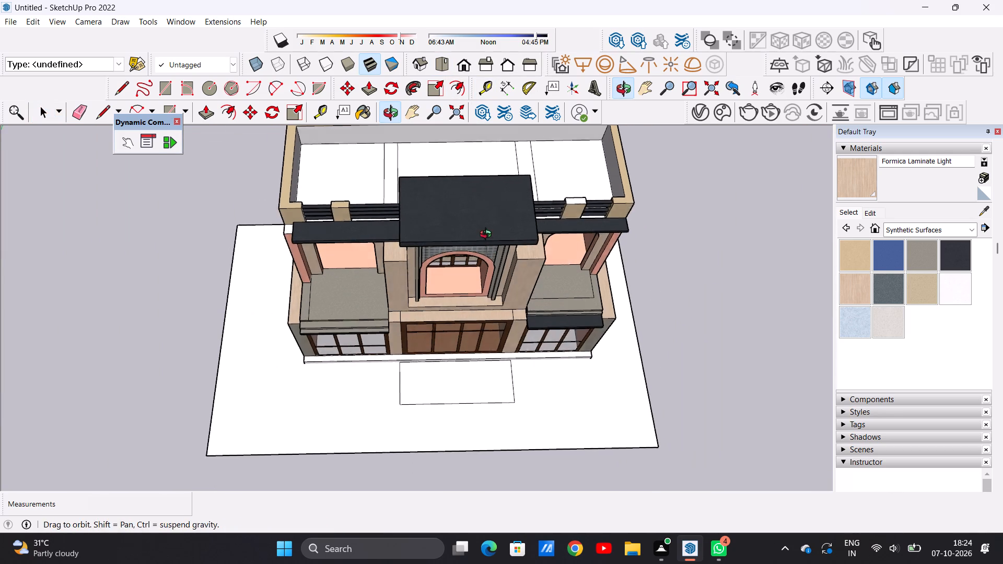
pyautogui.moveTo(488, 236); pyautogui.dragTo(488, 235, button='middle')
pyautogui.moveTo(481, 363); pyautogui.dragTo(480, 325, button='middle')
pyautogui.scroll(2, 477, 430)
pyautogui.scroll(-1, 477, 430)
pyautogui.scroll(11, 477, 430)
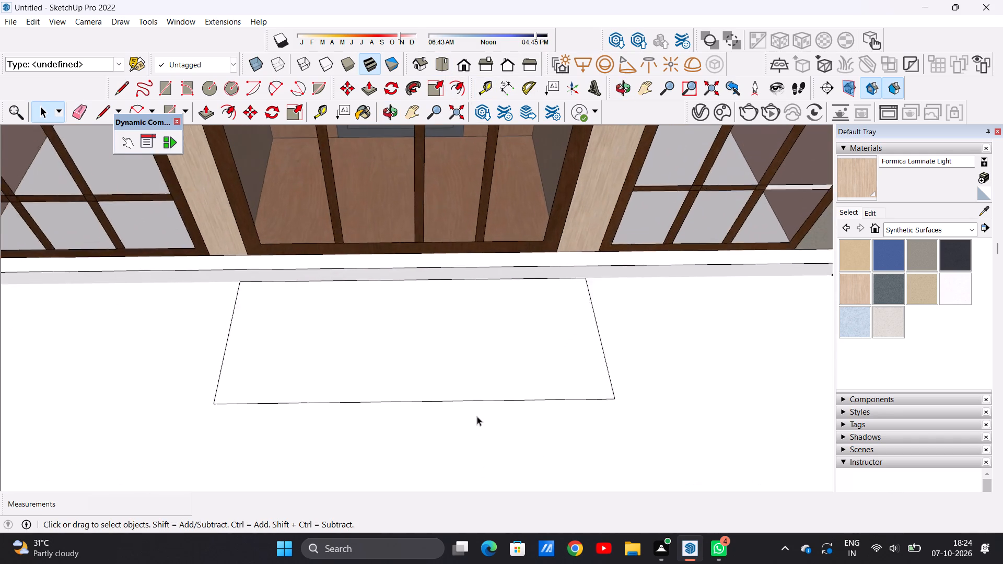
pyautogui.scroll(3, 477, 416)
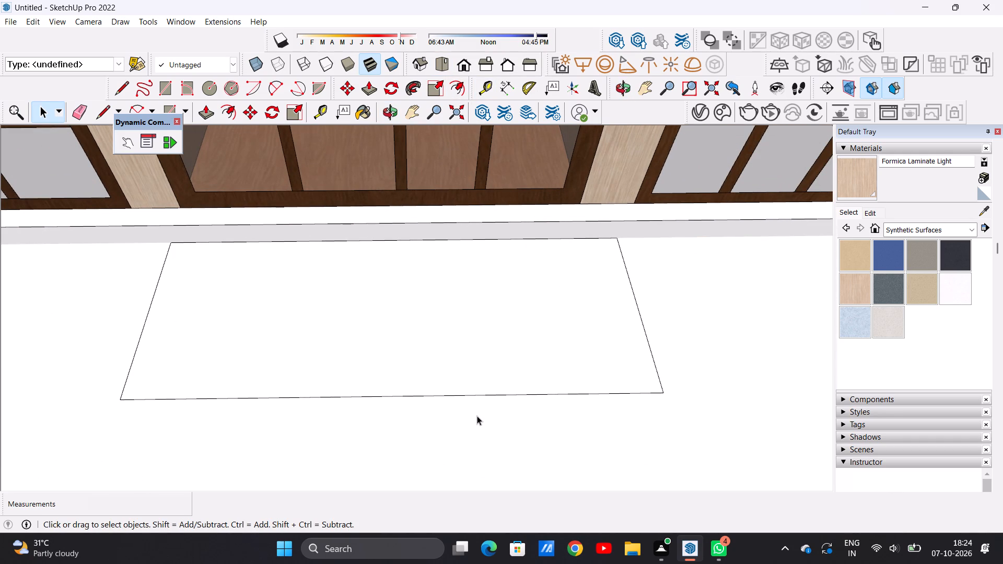
pyautogui.scroll(-2, 480, 389)
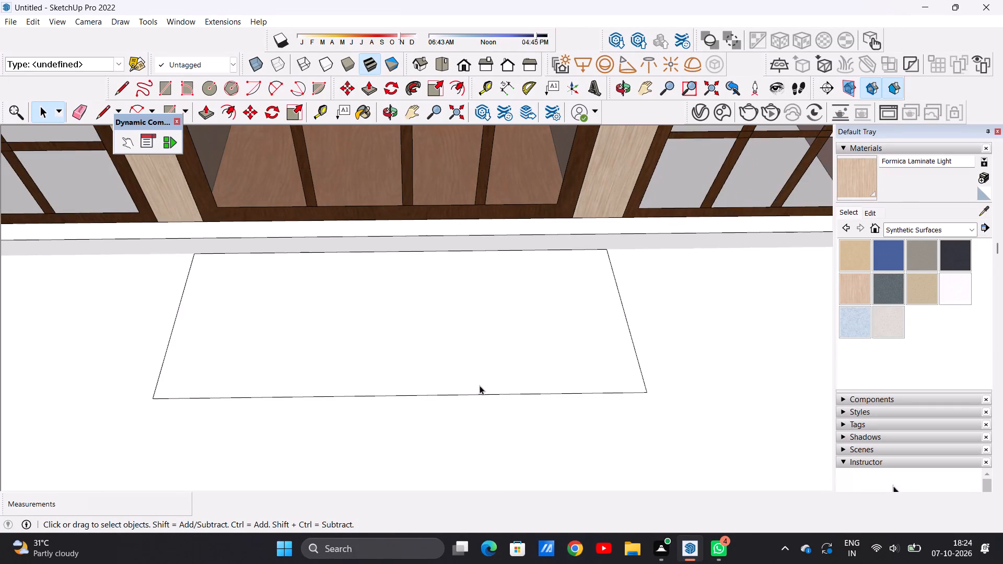
pyautogui.scroll(1, 480, 373)
pyautogui.scroll(2, 474, 328)
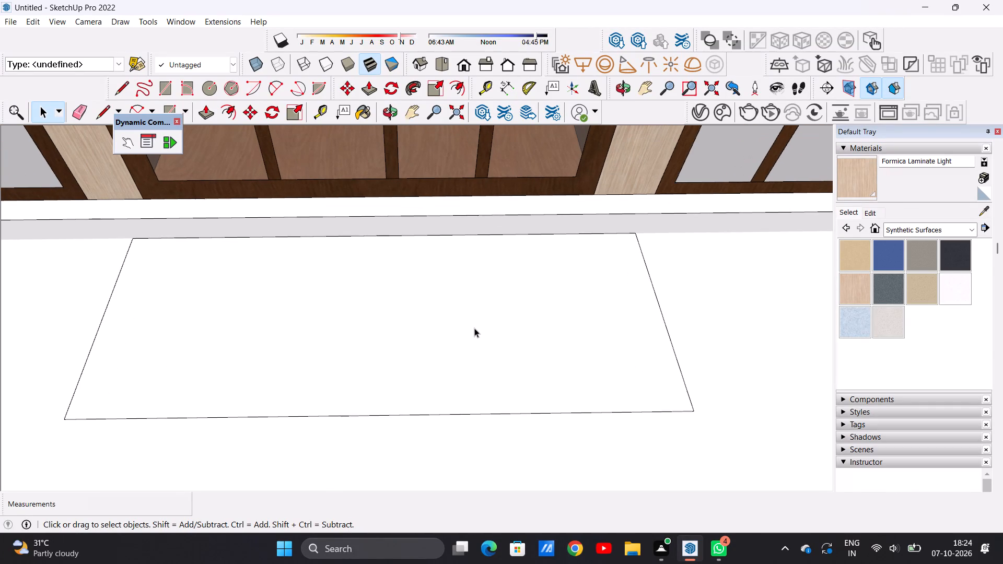
pyautogui.press('l')
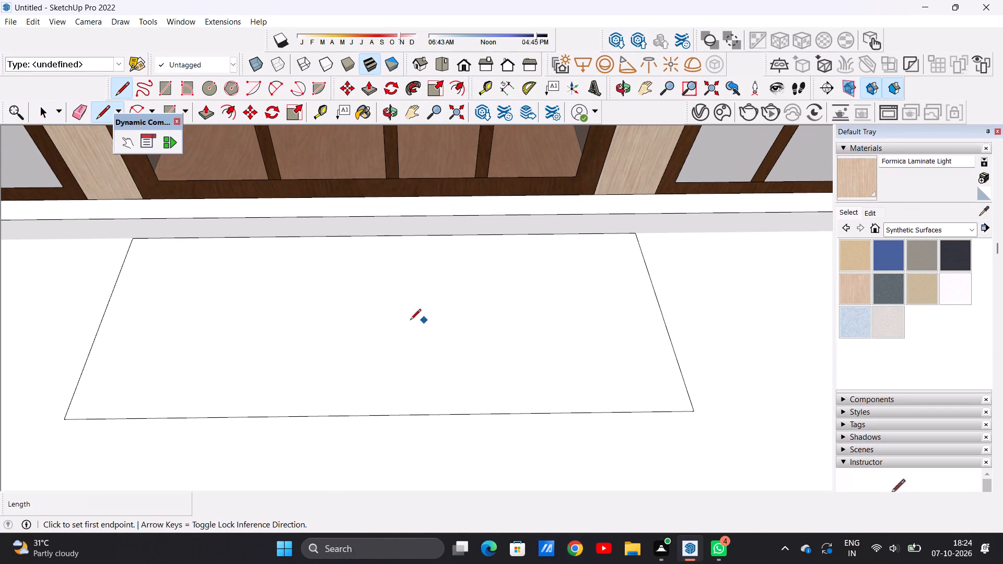
pyautogui.click(116, 280)
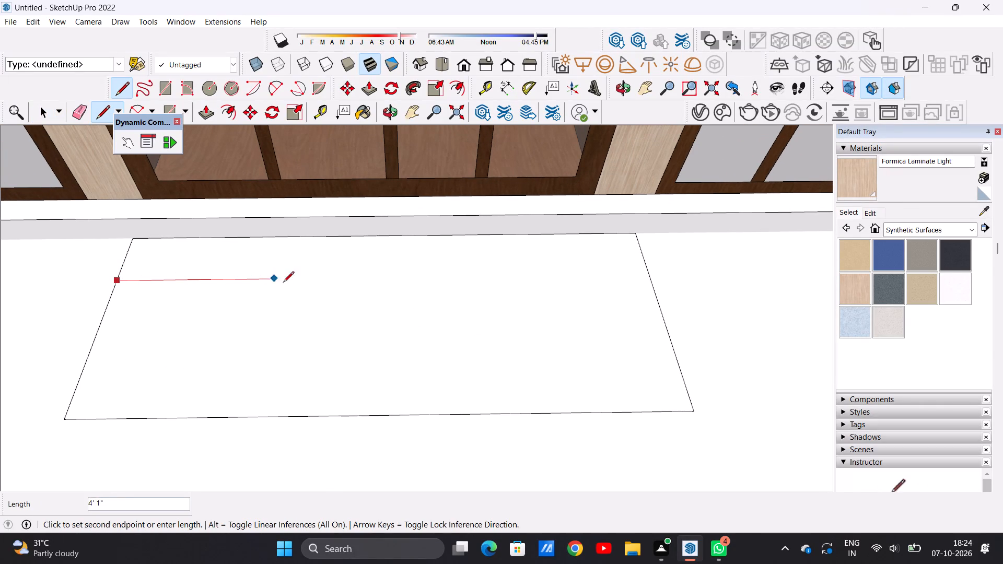
pyautogui.click(651, 274)
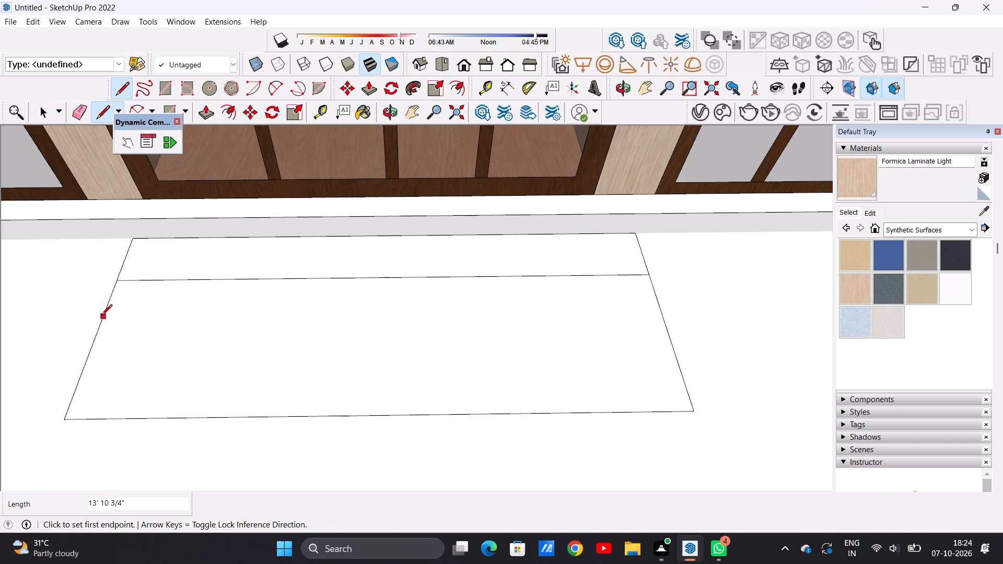
pyautogui.click(101, 322)
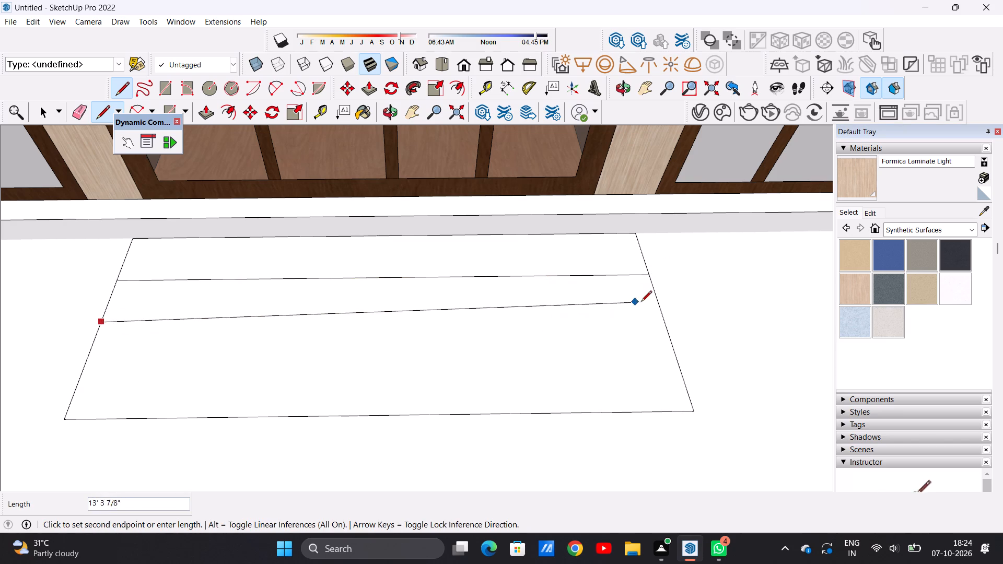
pyautogui.click(665, 318)
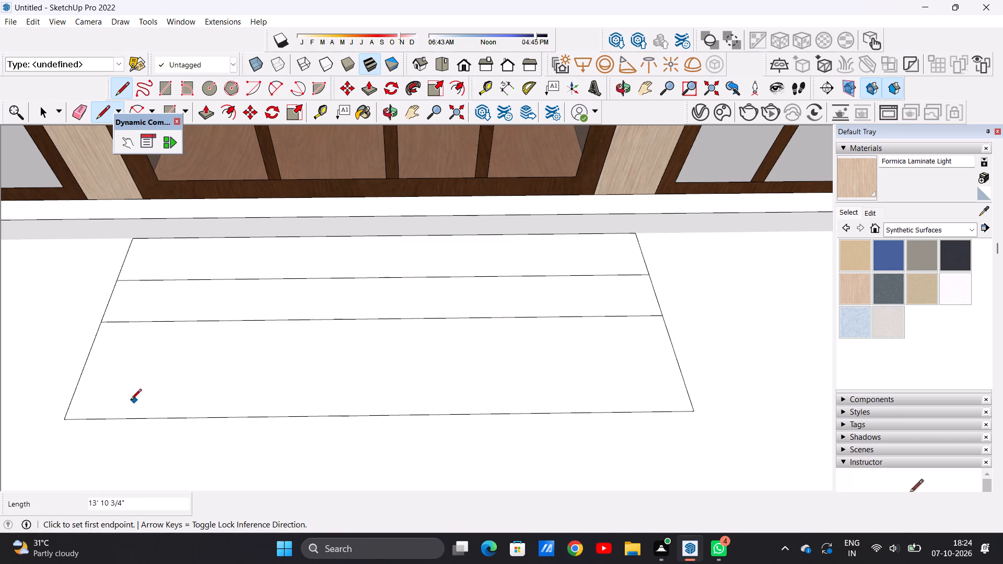
pyautogui.click(80, 366)
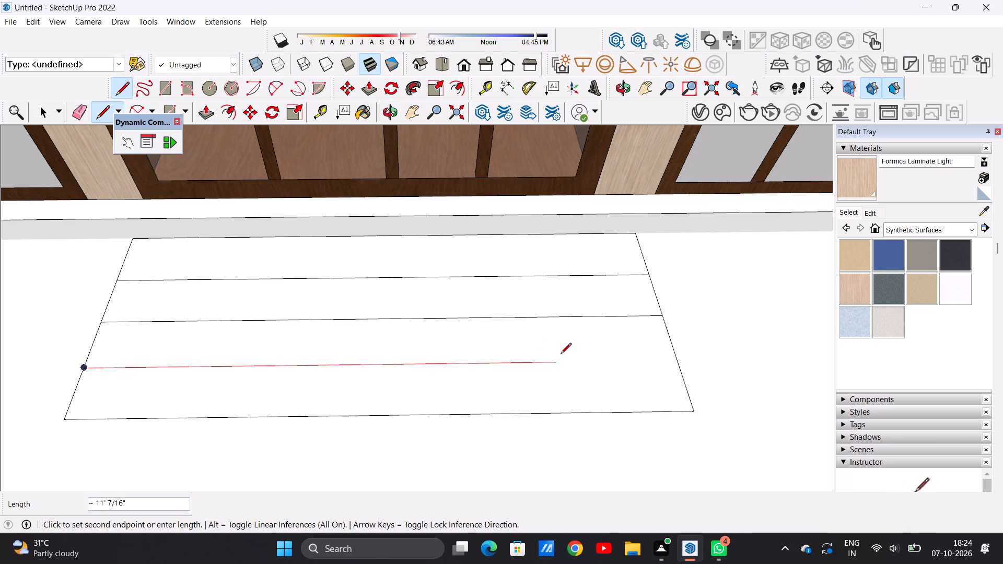
pyautogui.click(682, 359)
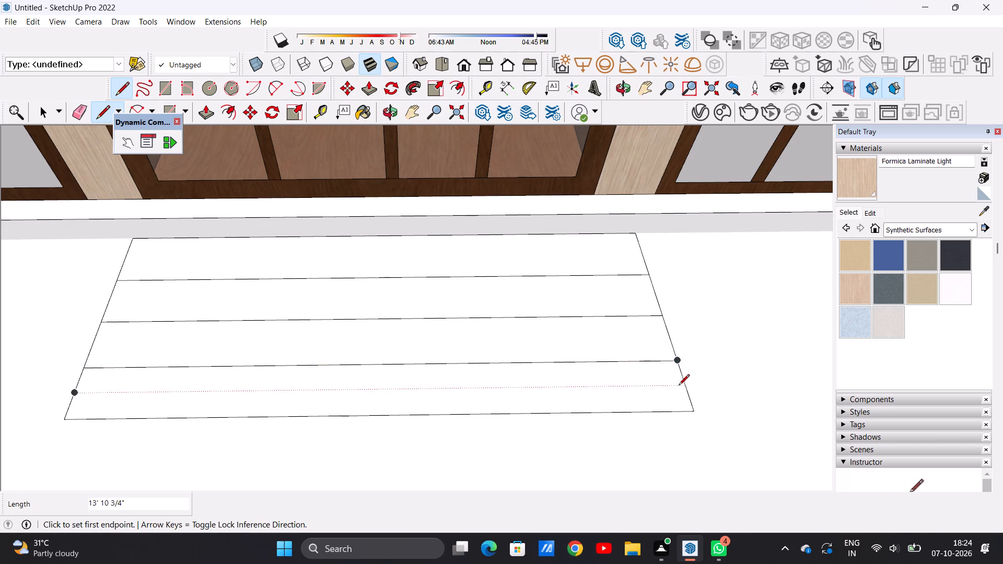
pyautogui.press('space')
# Push/Pull the strip next to the plinth up 9" to form the top entrance step.
pyautogui.scroll(-8, 462, 418)
pyautogui.scroll(-5, 454, 315)
pyautogui.moveTo(542, 370); pyautogui.dragTo(472, 350, button='middle')
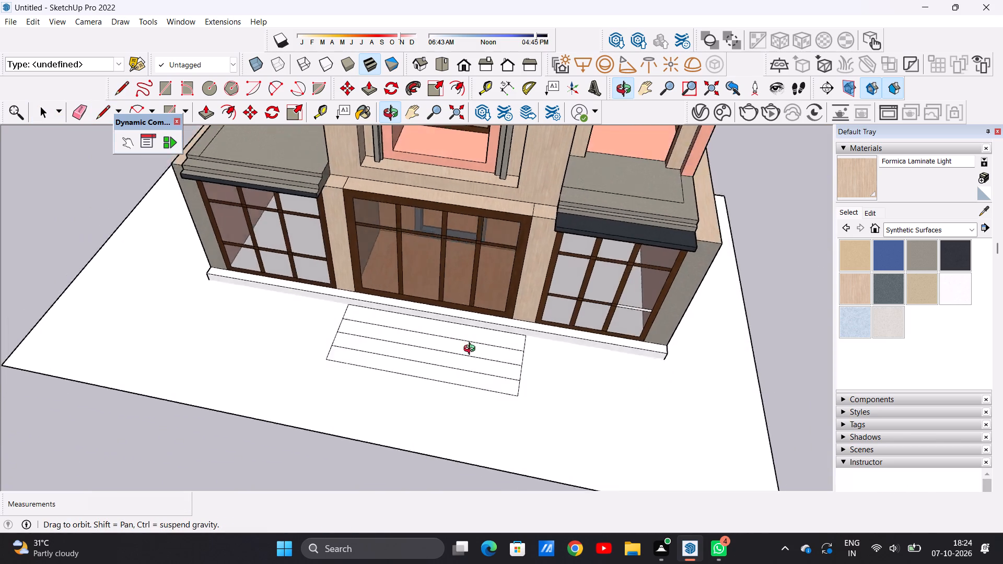
pyautogui.moveTo(472, 350); pyautogui.dragTo(313, 313, button='middle')
pyautogui.scroll(12, 467, 350)
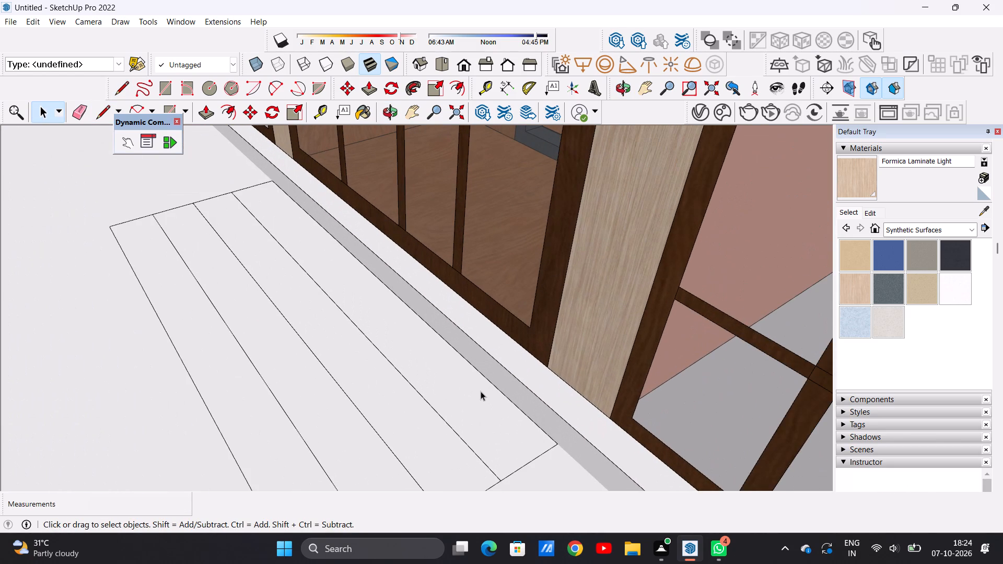
pyautogui.press('p')
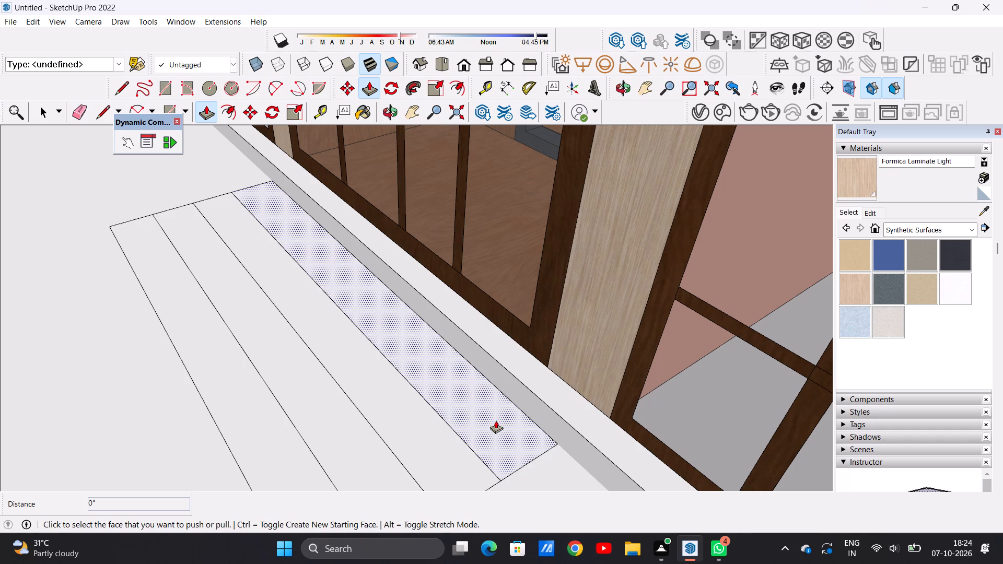
pyautogui.click(496, 420)
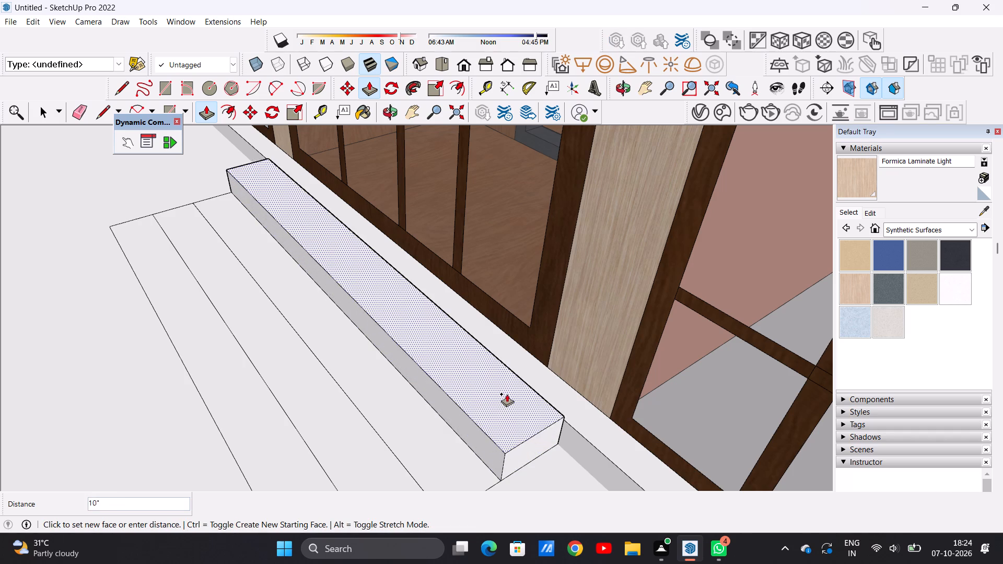
pyautogui.click(562, 414)
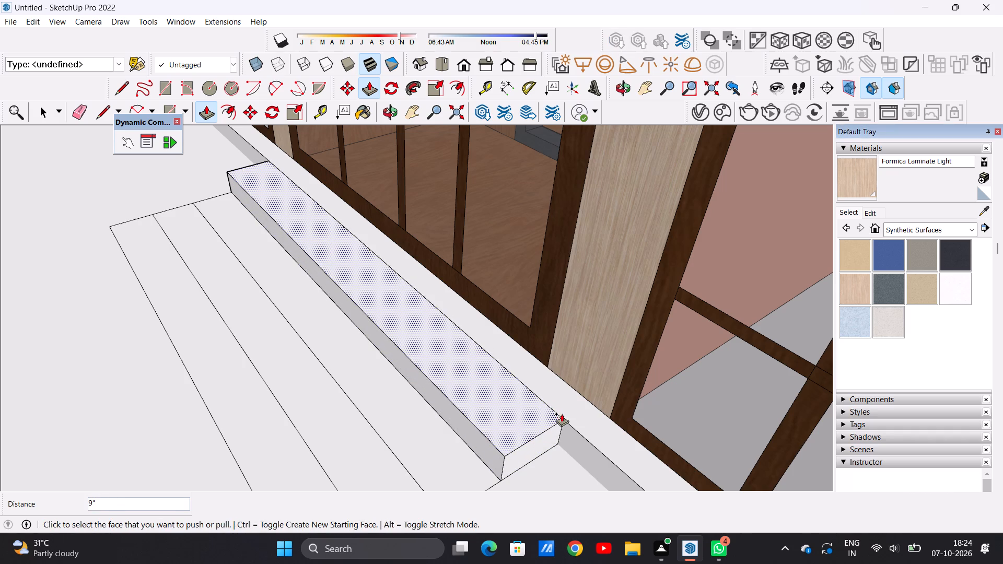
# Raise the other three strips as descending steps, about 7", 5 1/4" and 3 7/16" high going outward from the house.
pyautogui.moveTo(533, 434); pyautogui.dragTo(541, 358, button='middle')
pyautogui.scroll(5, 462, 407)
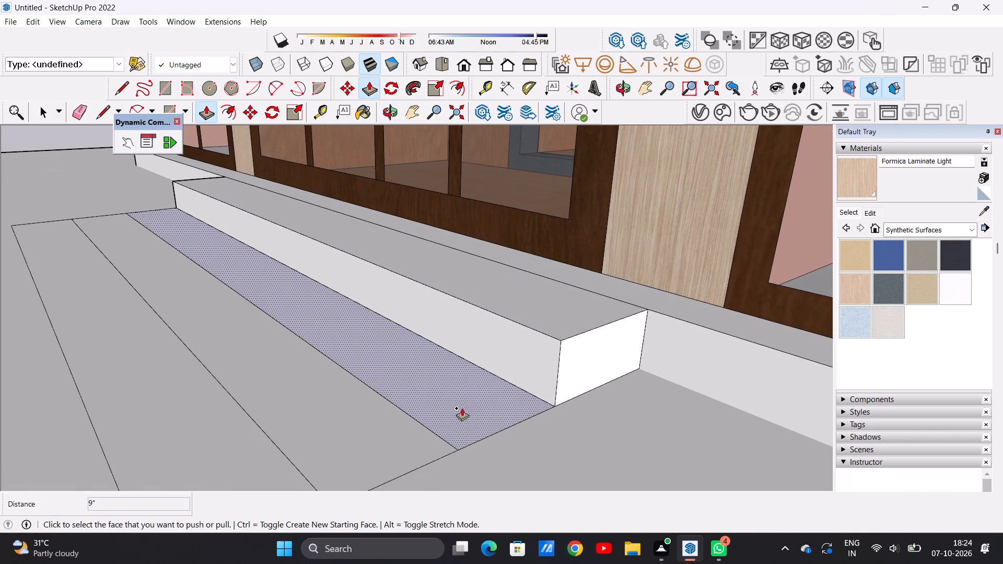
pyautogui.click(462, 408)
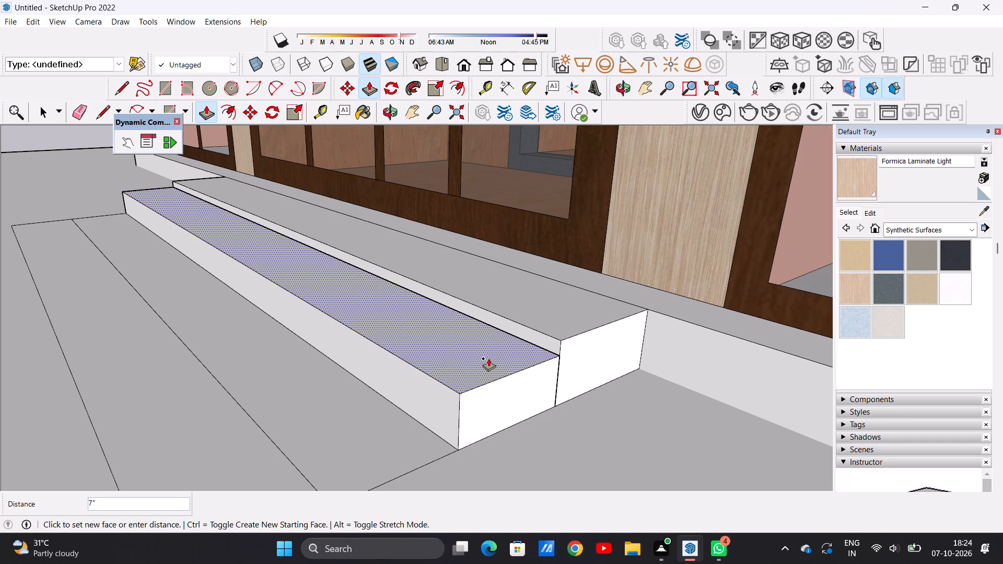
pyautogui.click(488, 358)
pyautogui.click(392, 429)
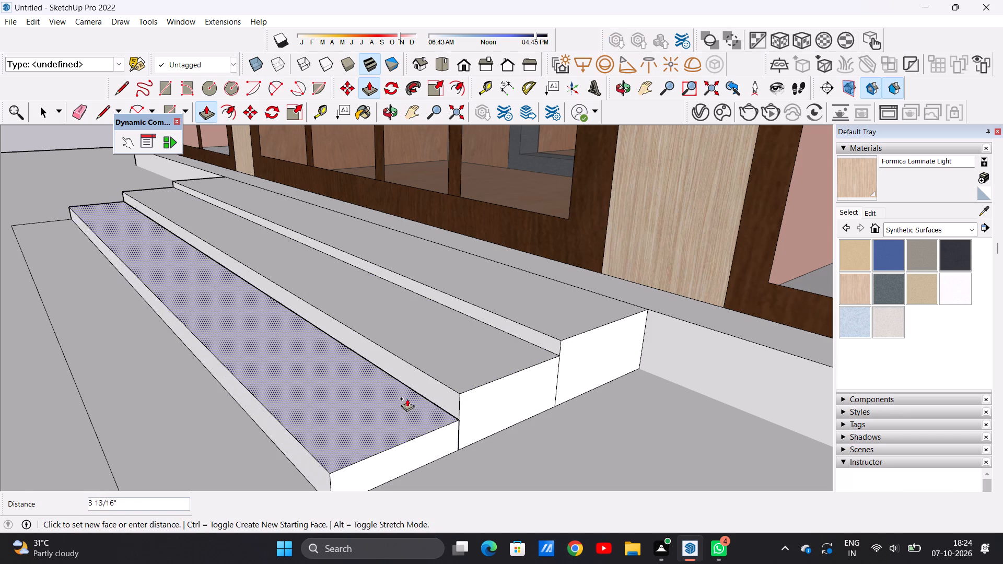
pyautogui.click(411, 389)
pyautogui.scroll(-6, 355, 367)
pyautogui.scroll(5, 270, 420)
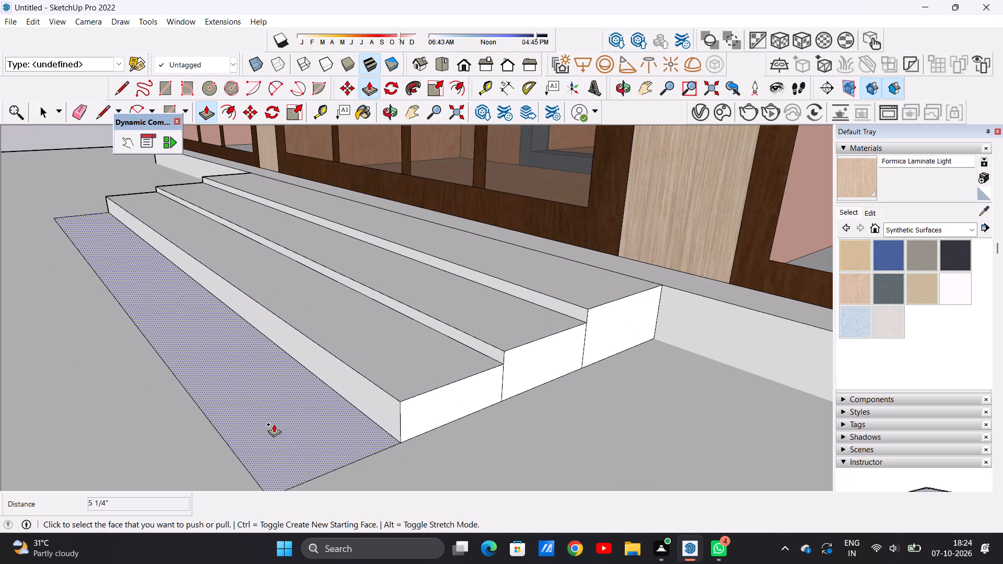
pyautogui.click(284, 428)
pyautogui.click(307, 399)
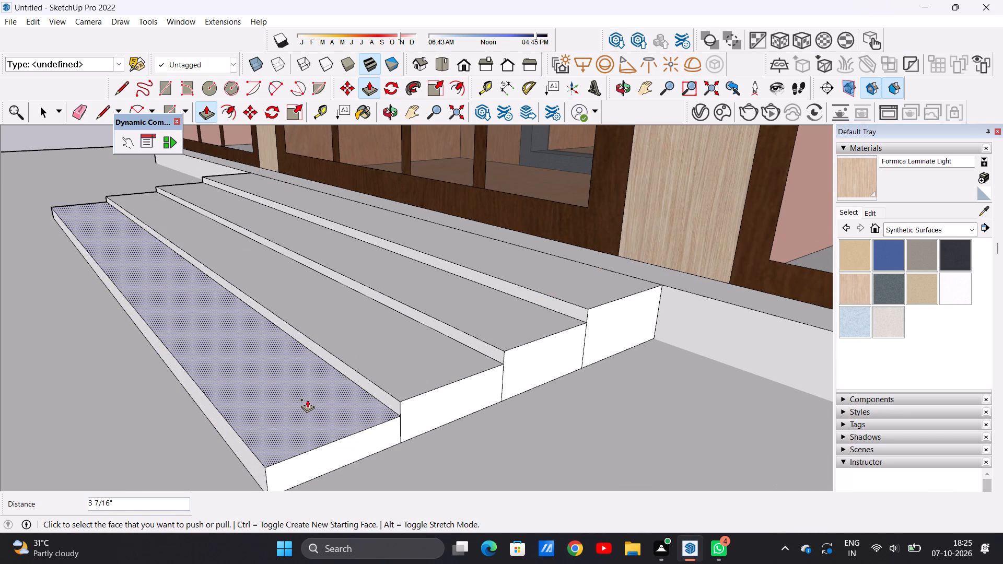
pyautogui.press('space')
# Examine the entrance steps against the house front, from straight ahead and from above.
pyautogui.scroll(-20, 310, 399)
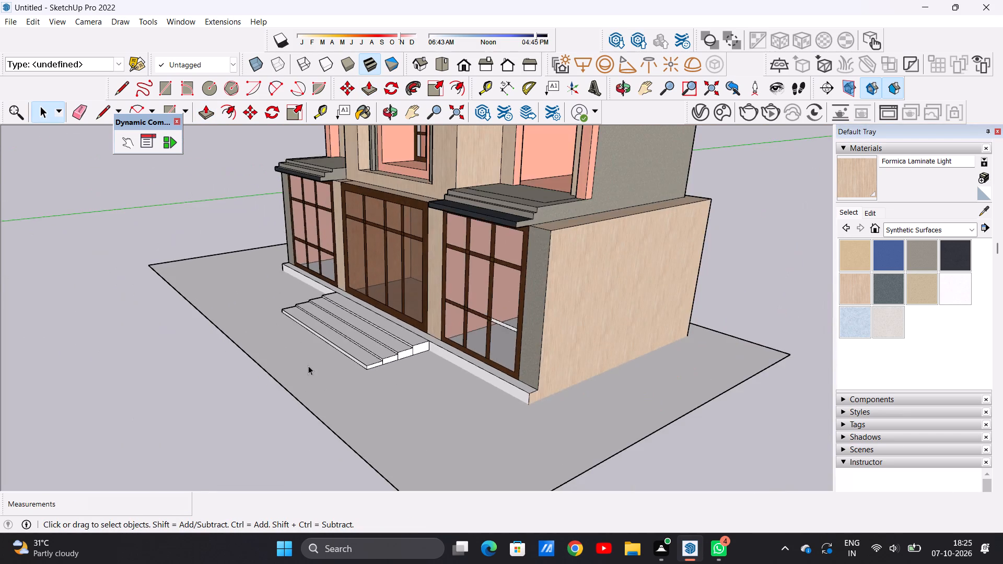
pyautogui.moveTo(308, 366); pyautogui.dragTo(511, 331, button='middle')
pyautogui.scroll(-3, 417, 375)
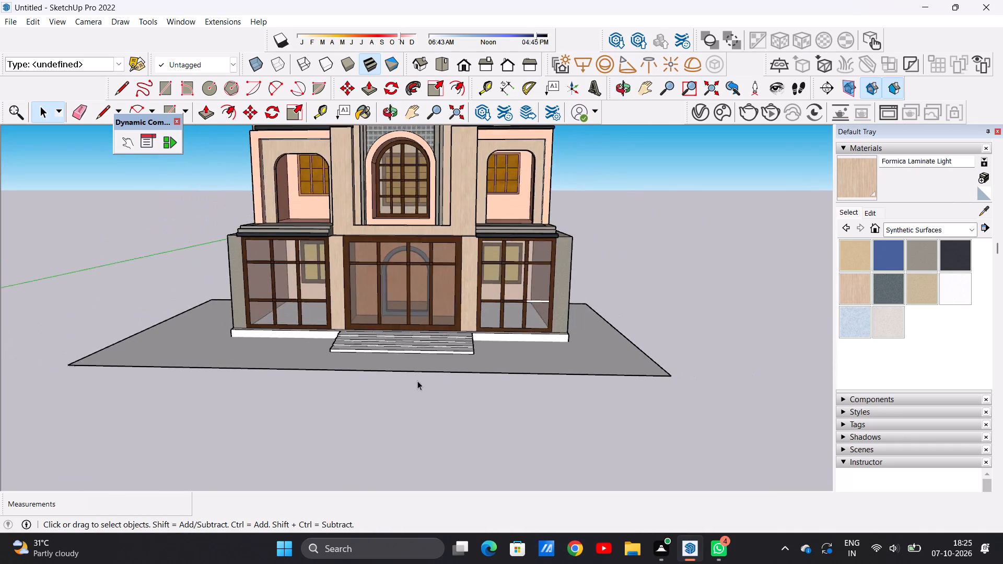
pyautogui.scroll(-3, 417, 381)
pyautogui.scroll(6, 508, 358)
pyautogui.scroll(-1, 493, 359)
pyautogui.scroll(1, 493, 359)
pyautogui.moveTo(492, 371); pyautogui.dragTo(507, 454, button='middle')
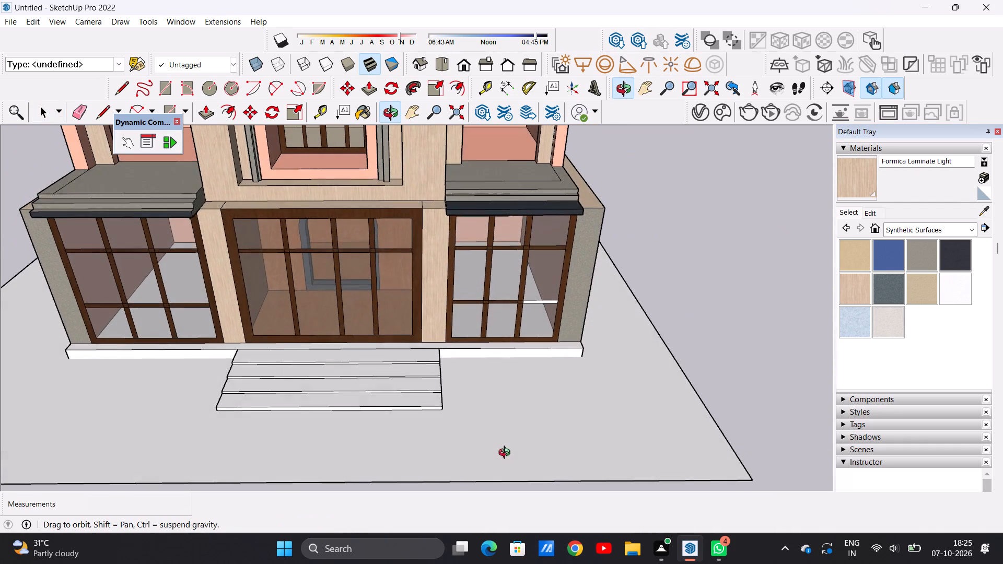
pyautogui.moveTo(507, 454); pyautogui.dragTo(507, 456, button='middle')
pyautogui.scroll(-3, 484, 360)
pyautogui.scroll(6, 499, 383)
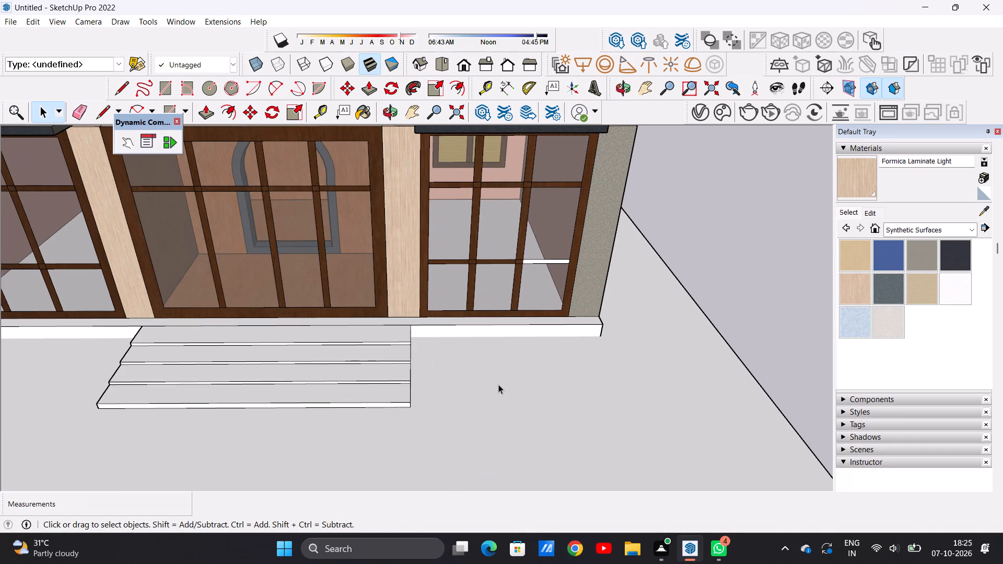
pyautogui.scroll(3, 512, 397)
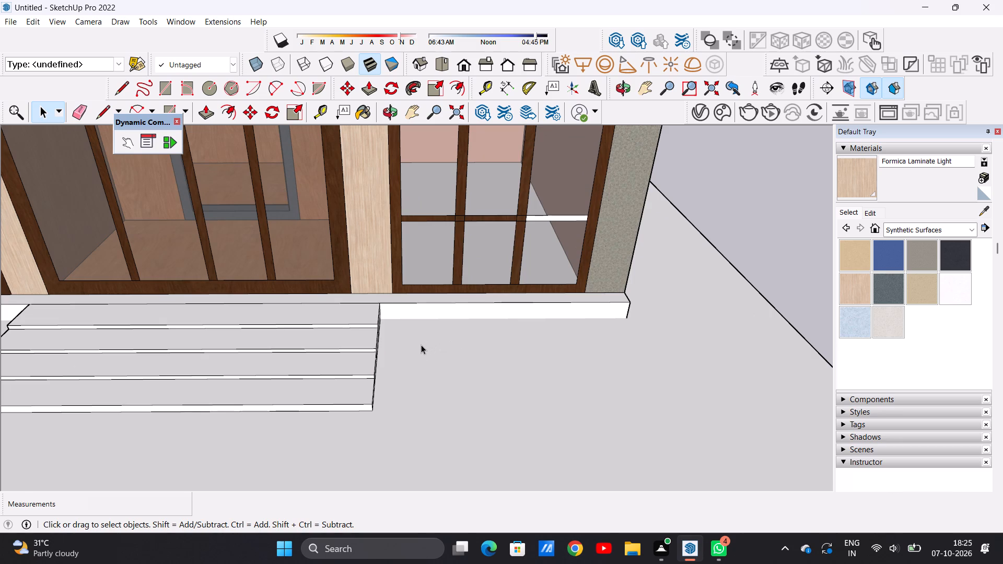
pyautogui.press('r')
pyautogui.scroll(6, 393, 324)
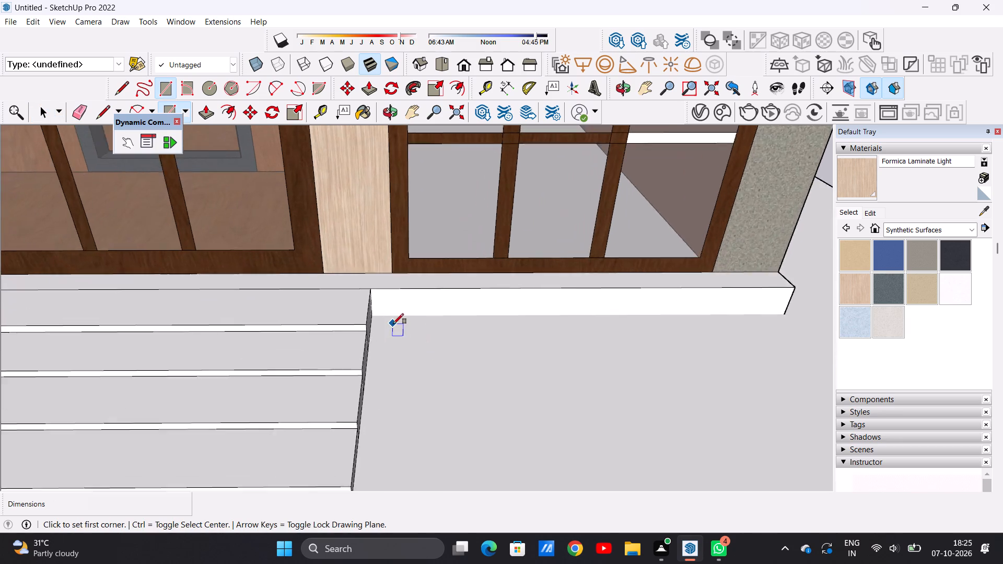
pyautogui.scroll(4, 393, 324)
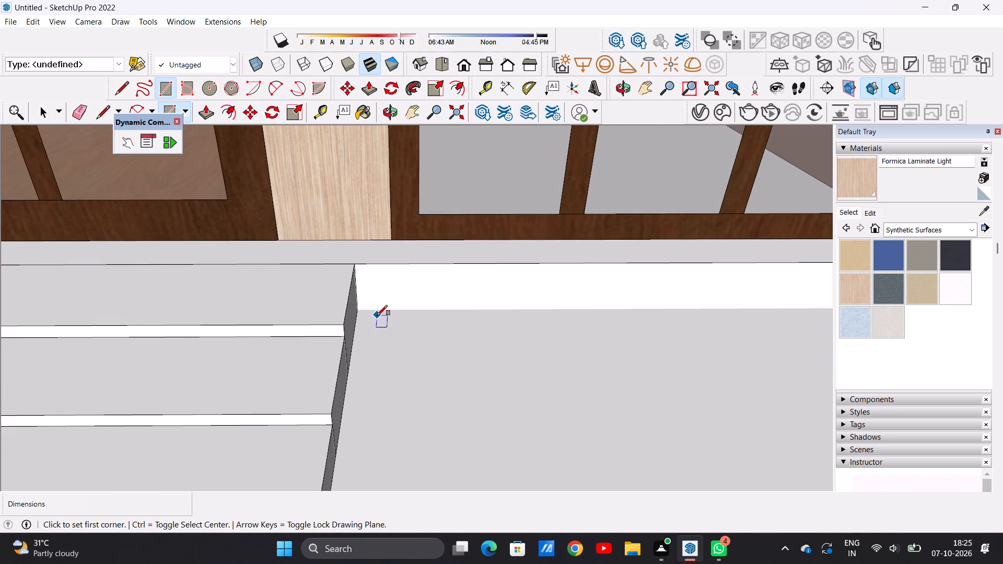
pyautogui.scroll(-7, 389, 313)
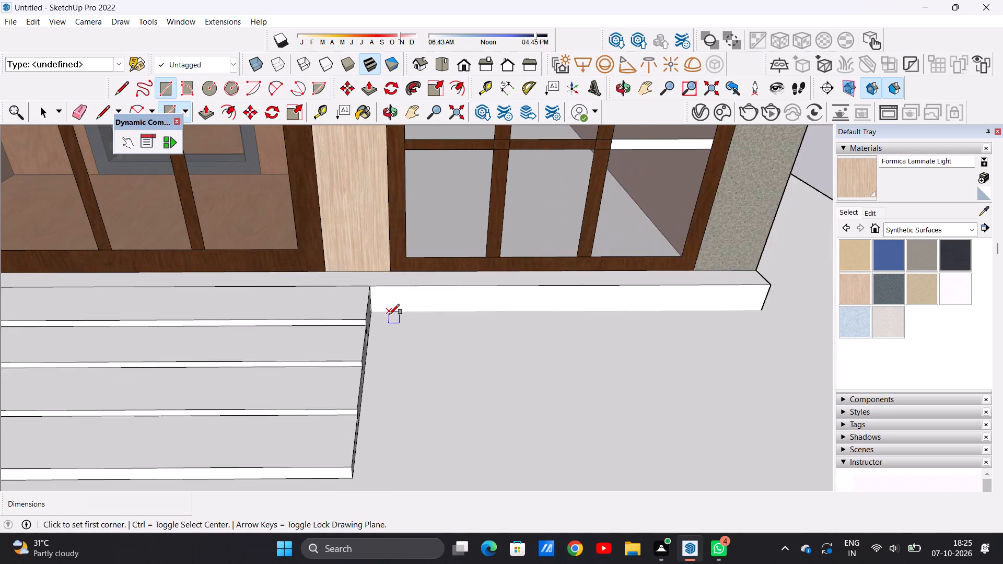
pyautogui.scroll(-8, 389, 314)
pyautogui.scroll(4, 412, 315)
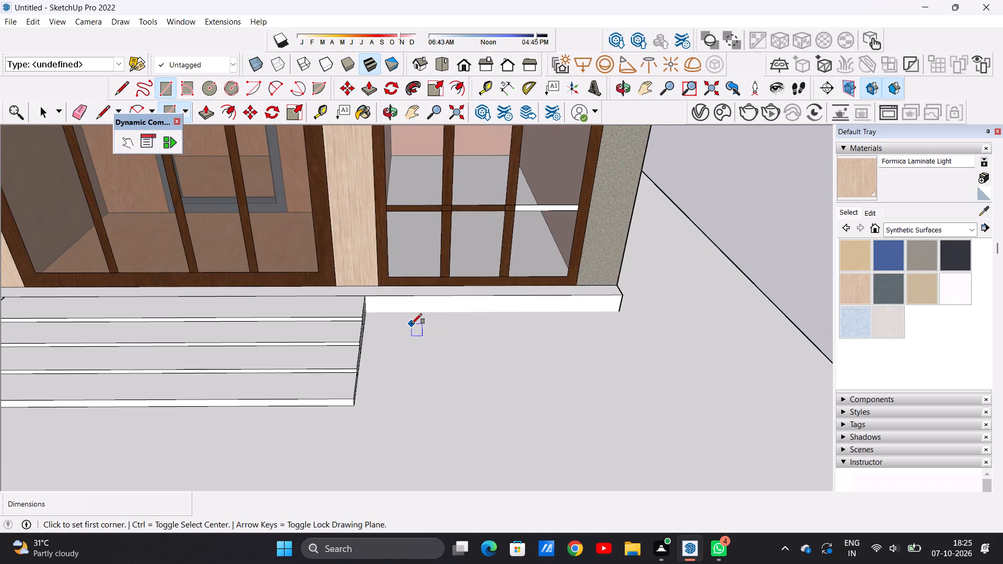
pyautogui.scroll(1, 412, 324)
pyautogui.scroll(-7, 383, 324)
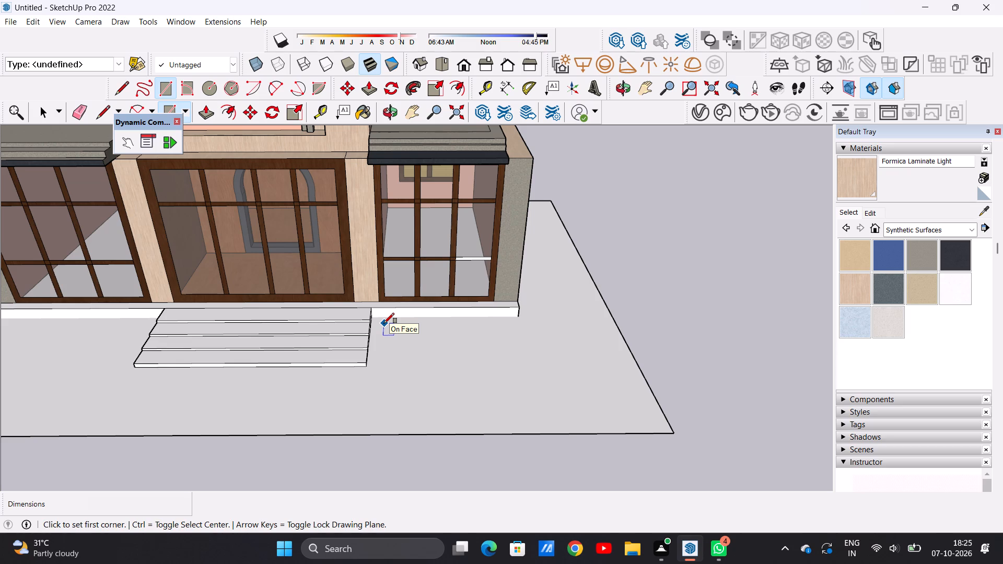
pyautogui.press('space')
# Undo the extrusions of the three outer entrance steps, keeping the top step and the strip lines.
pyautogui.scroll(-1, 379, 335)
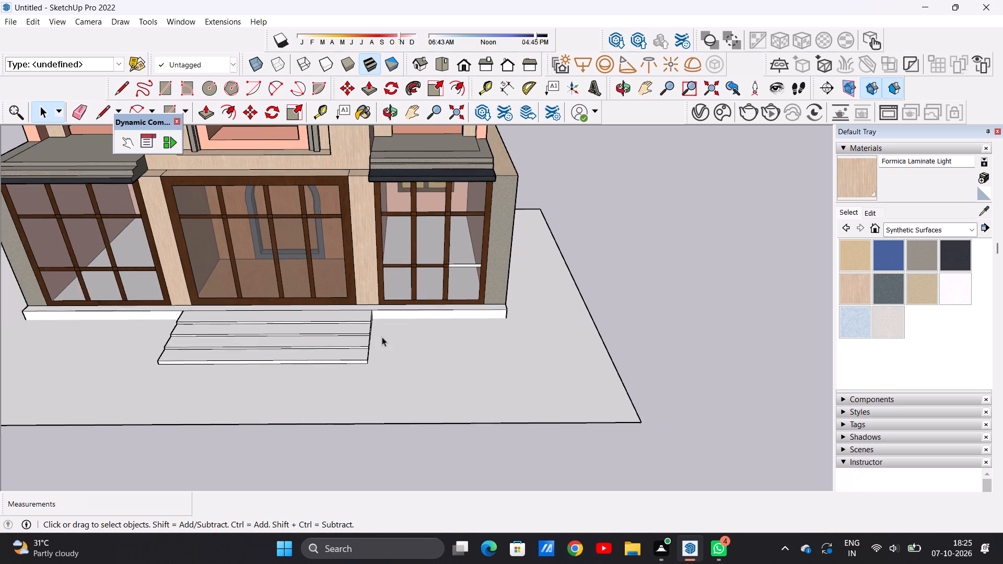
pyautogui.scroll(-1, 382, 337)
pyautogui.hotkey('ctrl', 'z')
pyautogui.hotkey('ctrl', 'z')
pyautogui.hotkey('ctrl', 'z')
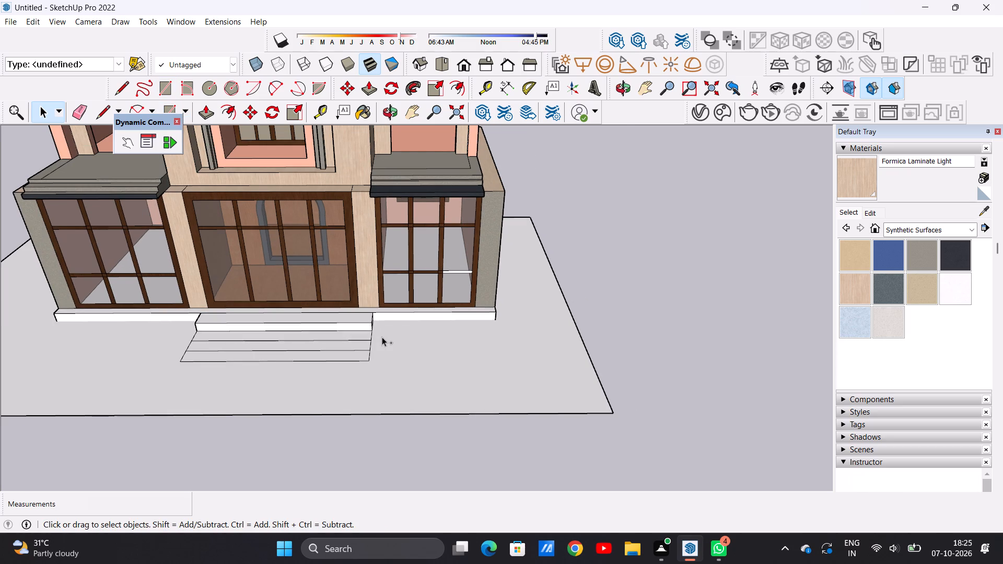
# Undo the top entrance step and the strip lines in front of the plinth.
pyautogui.hotkey('ctrl', 'z')
pyautogui.hotkey('ctrl', 'z')
pyautogui.hotkey('ctrl', 'z')
pyautogui.hotkey('ctrl', 'z')
pyautogui.hotkey('ctrl', 'z')
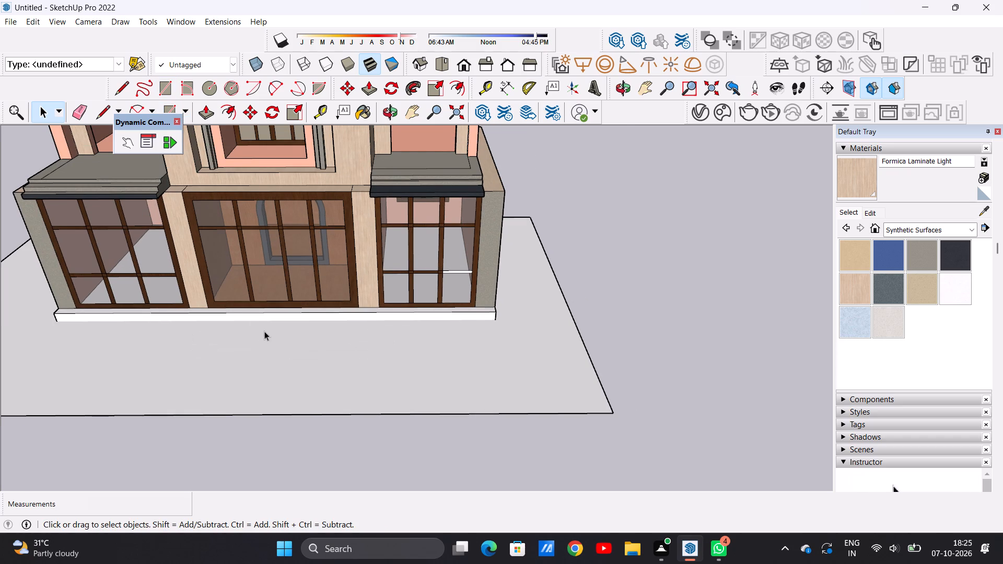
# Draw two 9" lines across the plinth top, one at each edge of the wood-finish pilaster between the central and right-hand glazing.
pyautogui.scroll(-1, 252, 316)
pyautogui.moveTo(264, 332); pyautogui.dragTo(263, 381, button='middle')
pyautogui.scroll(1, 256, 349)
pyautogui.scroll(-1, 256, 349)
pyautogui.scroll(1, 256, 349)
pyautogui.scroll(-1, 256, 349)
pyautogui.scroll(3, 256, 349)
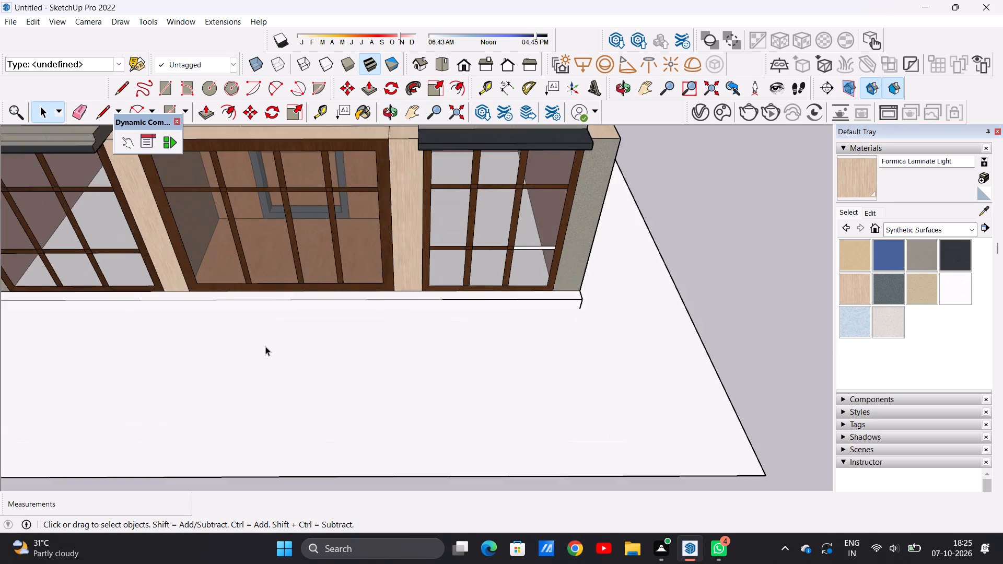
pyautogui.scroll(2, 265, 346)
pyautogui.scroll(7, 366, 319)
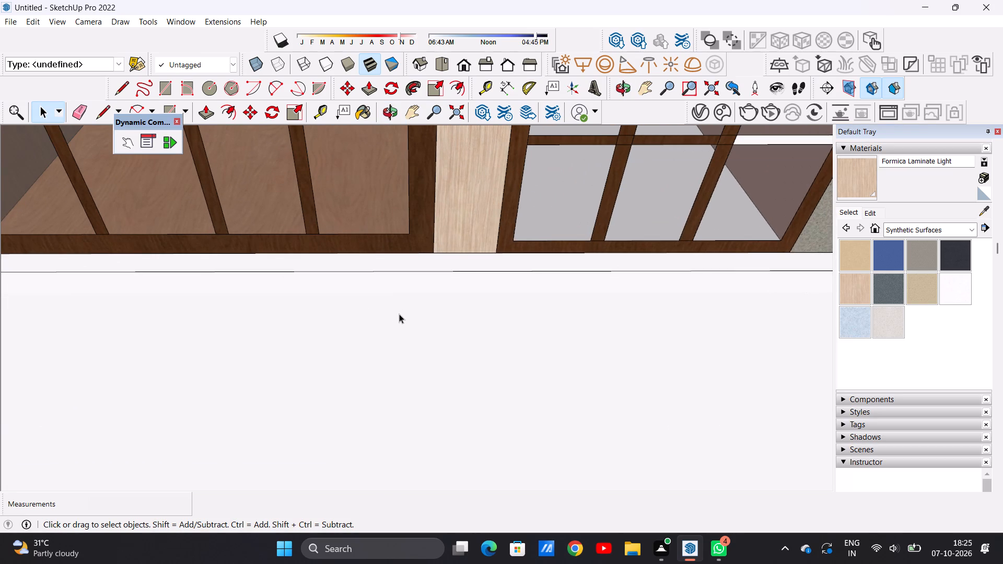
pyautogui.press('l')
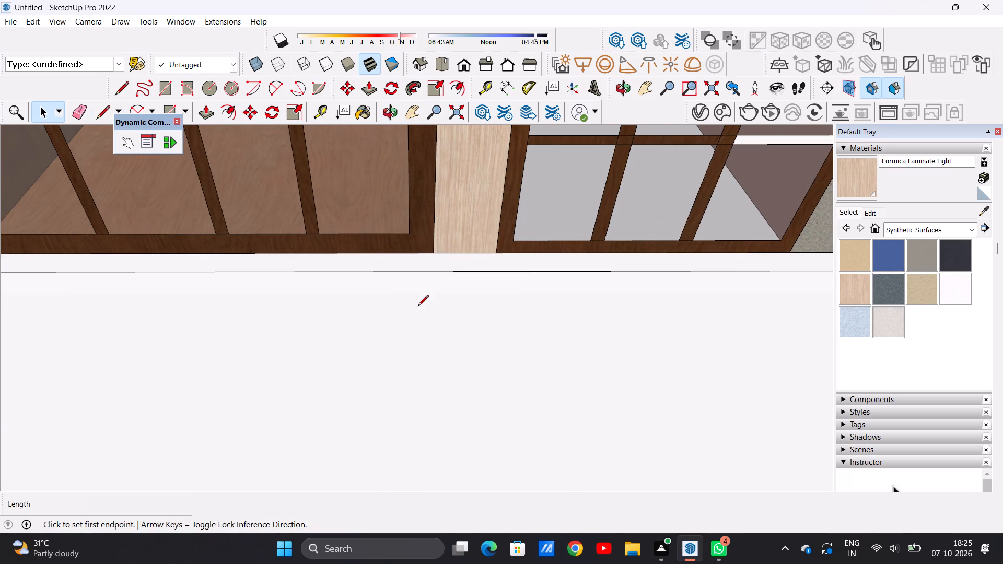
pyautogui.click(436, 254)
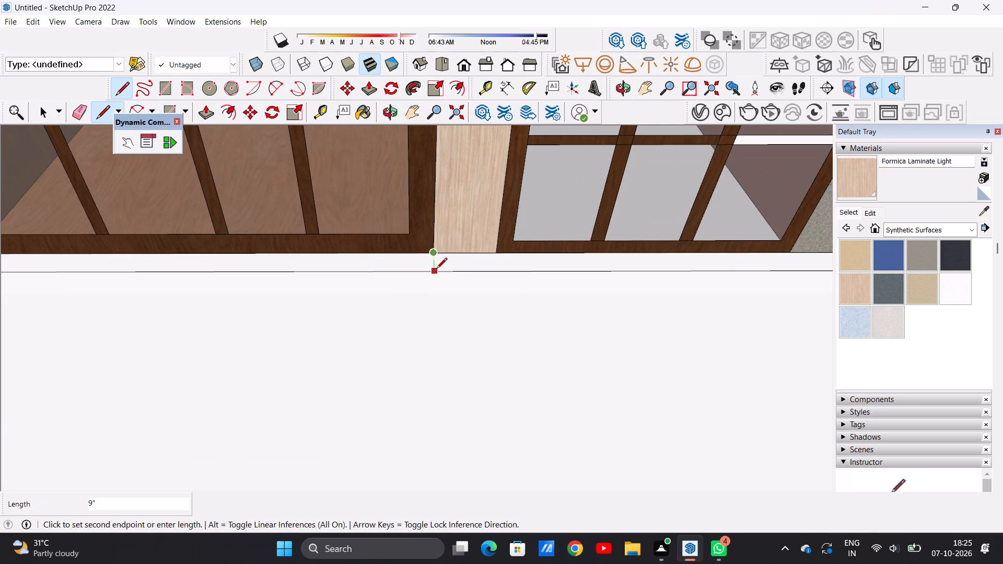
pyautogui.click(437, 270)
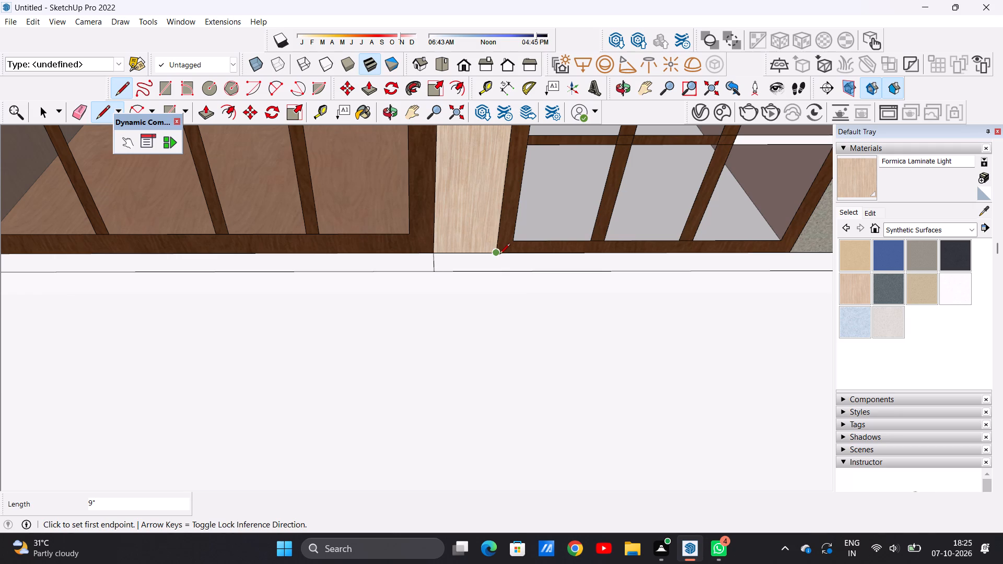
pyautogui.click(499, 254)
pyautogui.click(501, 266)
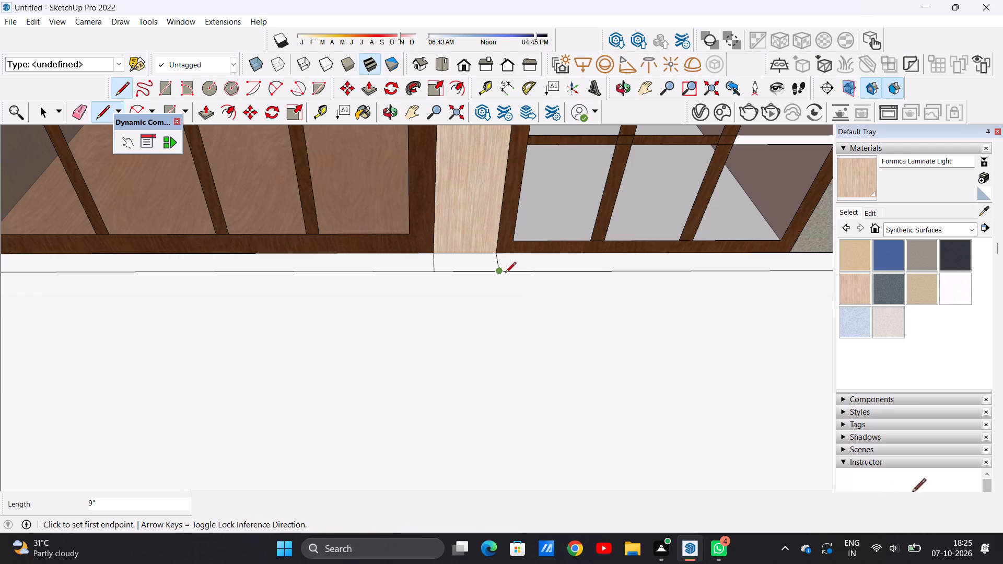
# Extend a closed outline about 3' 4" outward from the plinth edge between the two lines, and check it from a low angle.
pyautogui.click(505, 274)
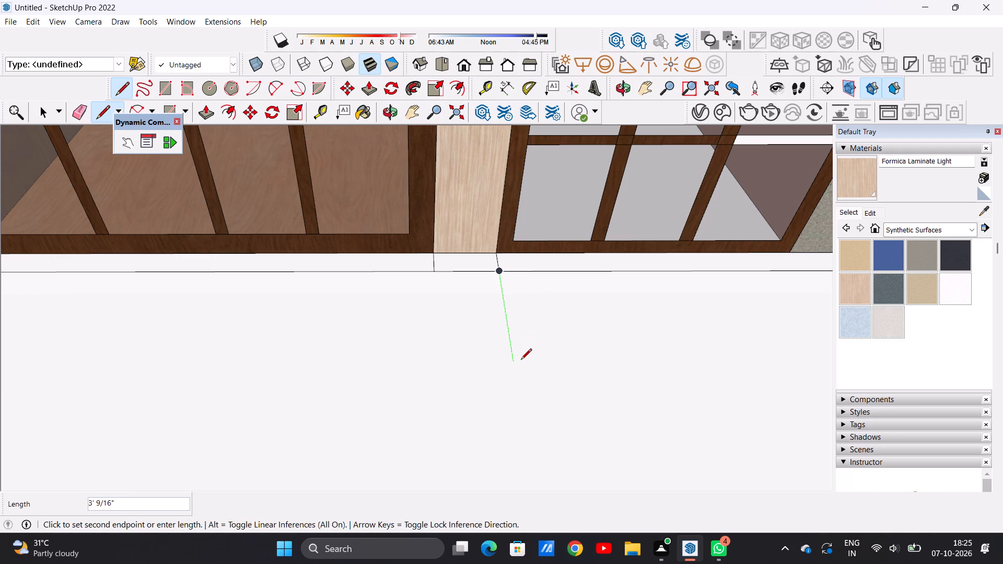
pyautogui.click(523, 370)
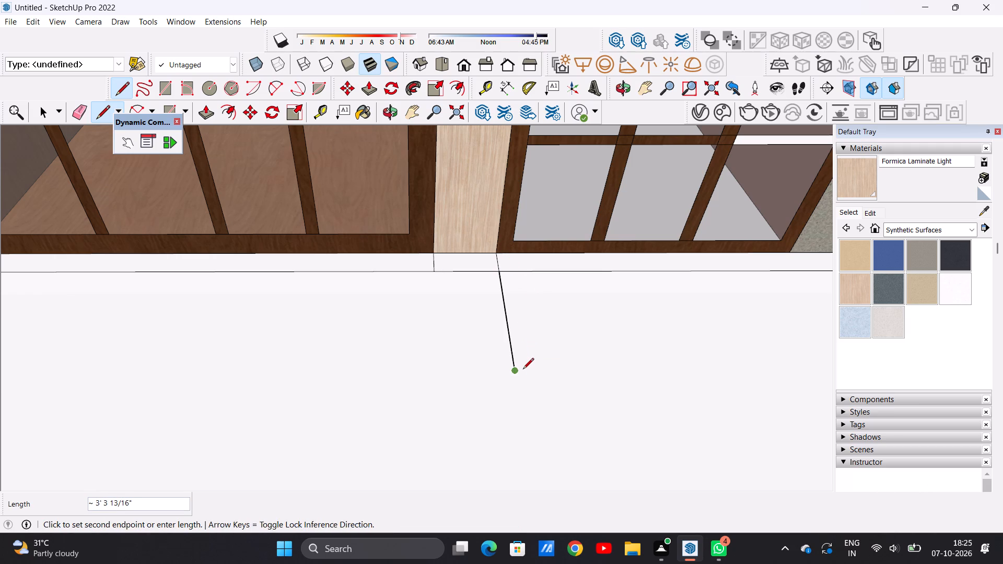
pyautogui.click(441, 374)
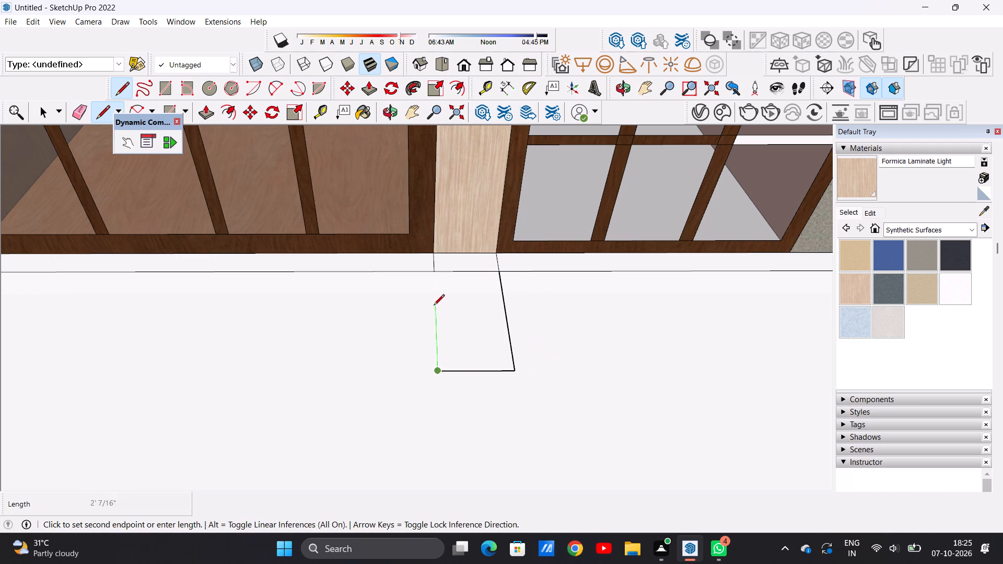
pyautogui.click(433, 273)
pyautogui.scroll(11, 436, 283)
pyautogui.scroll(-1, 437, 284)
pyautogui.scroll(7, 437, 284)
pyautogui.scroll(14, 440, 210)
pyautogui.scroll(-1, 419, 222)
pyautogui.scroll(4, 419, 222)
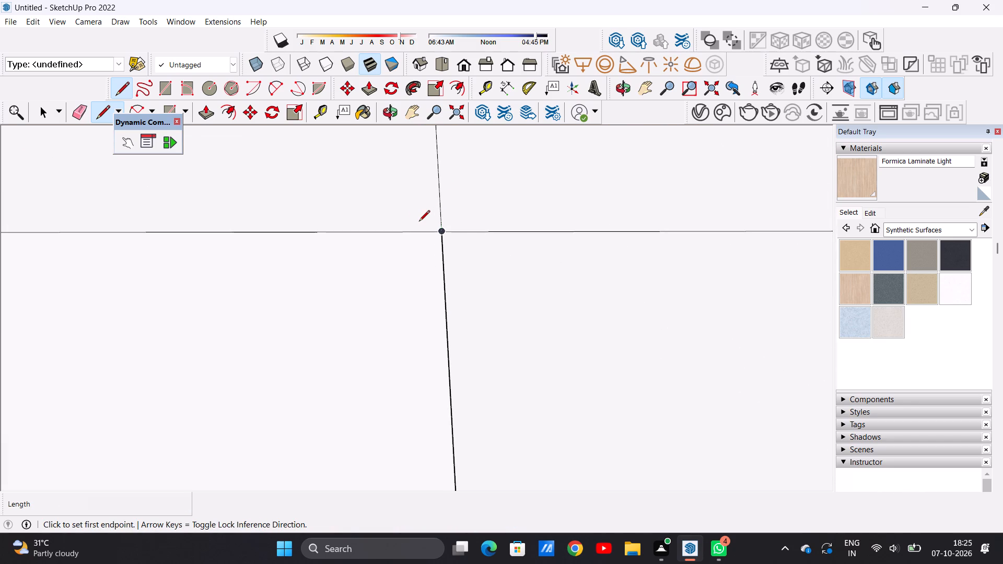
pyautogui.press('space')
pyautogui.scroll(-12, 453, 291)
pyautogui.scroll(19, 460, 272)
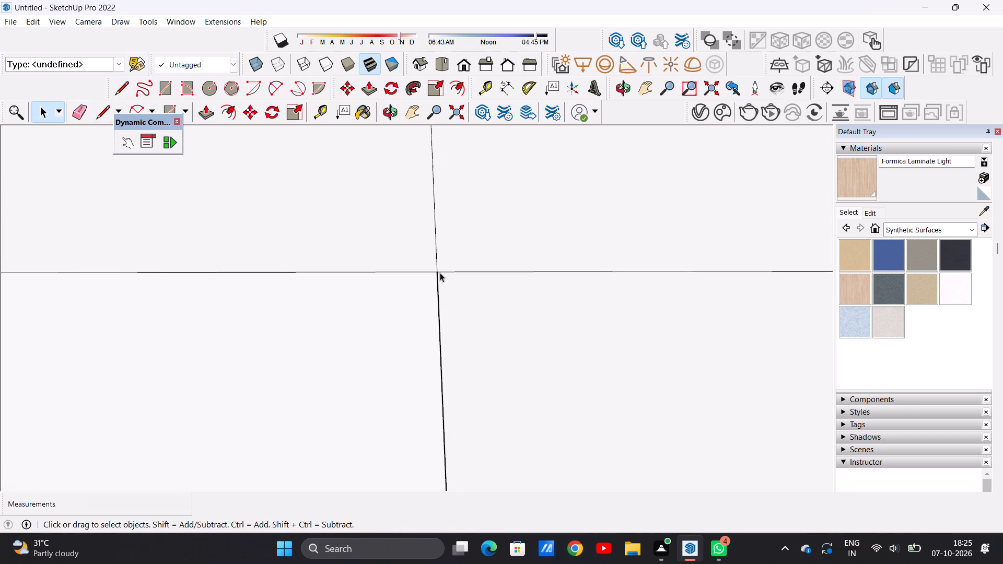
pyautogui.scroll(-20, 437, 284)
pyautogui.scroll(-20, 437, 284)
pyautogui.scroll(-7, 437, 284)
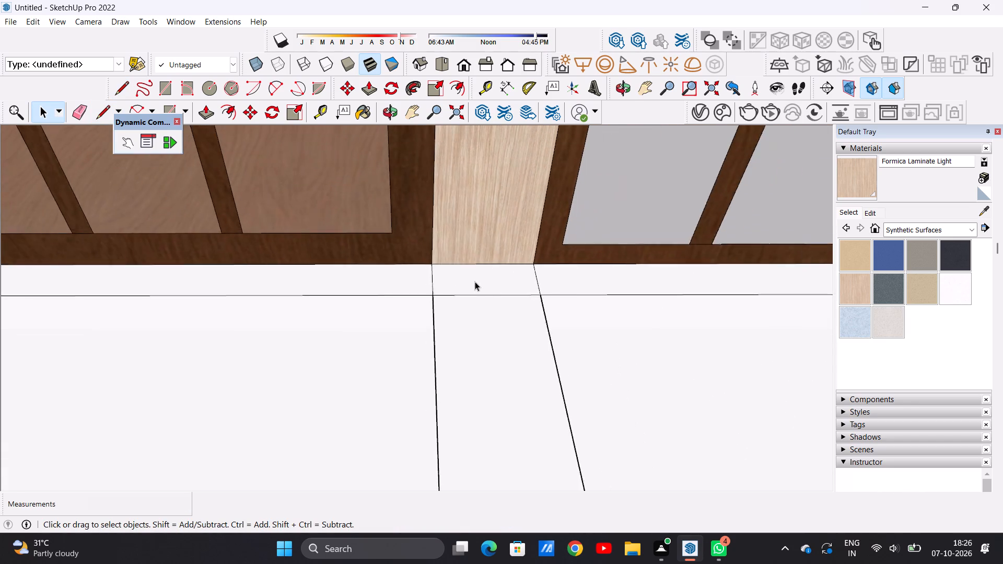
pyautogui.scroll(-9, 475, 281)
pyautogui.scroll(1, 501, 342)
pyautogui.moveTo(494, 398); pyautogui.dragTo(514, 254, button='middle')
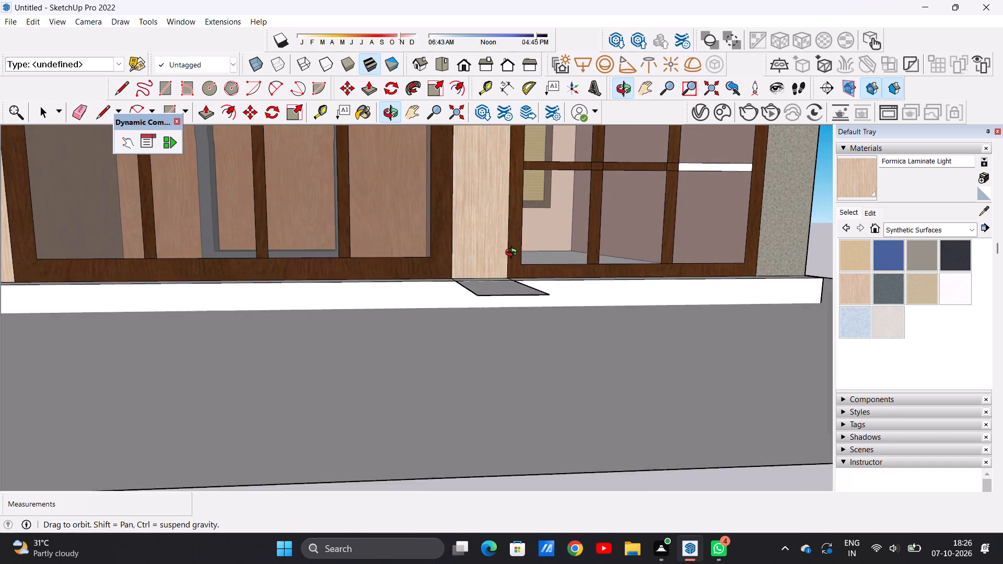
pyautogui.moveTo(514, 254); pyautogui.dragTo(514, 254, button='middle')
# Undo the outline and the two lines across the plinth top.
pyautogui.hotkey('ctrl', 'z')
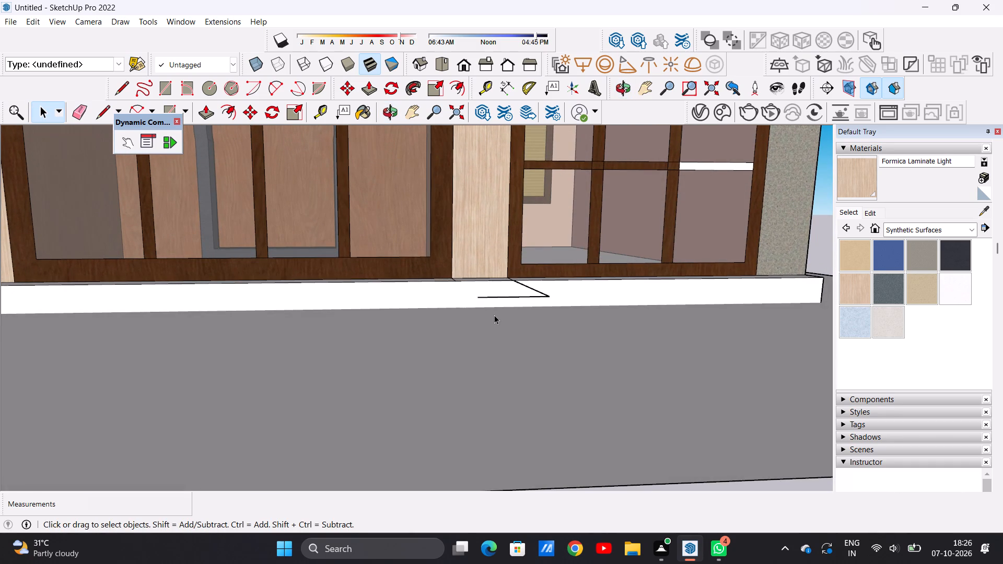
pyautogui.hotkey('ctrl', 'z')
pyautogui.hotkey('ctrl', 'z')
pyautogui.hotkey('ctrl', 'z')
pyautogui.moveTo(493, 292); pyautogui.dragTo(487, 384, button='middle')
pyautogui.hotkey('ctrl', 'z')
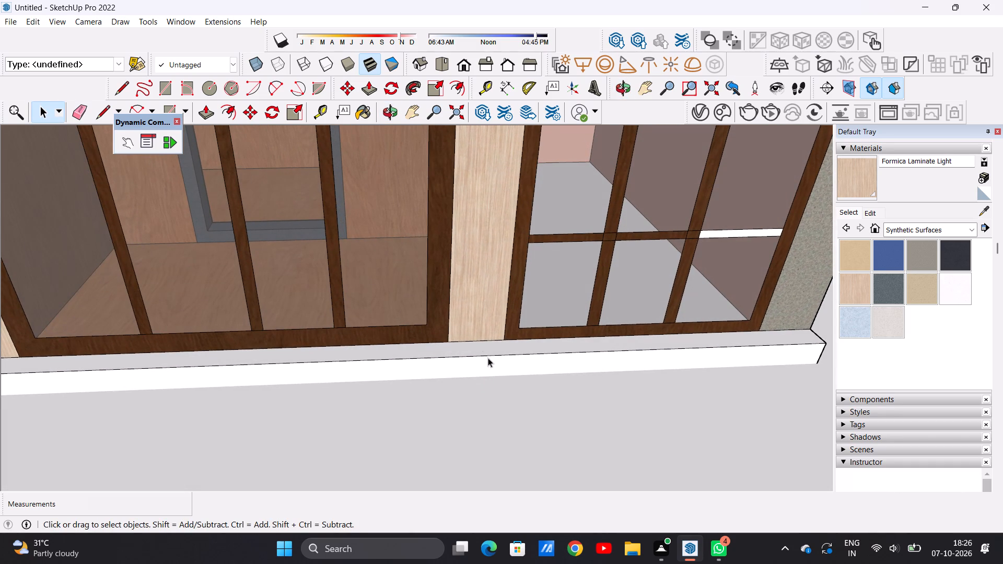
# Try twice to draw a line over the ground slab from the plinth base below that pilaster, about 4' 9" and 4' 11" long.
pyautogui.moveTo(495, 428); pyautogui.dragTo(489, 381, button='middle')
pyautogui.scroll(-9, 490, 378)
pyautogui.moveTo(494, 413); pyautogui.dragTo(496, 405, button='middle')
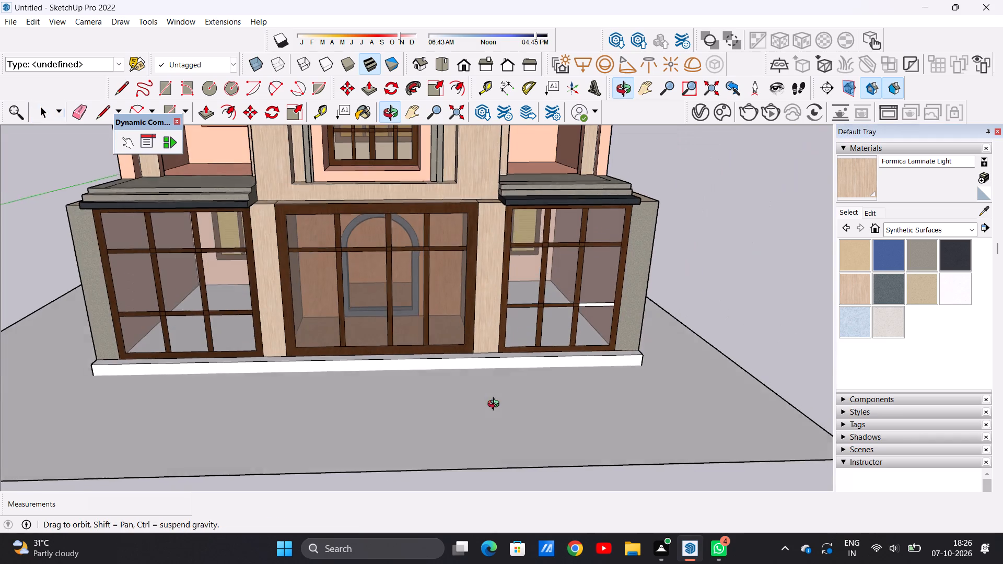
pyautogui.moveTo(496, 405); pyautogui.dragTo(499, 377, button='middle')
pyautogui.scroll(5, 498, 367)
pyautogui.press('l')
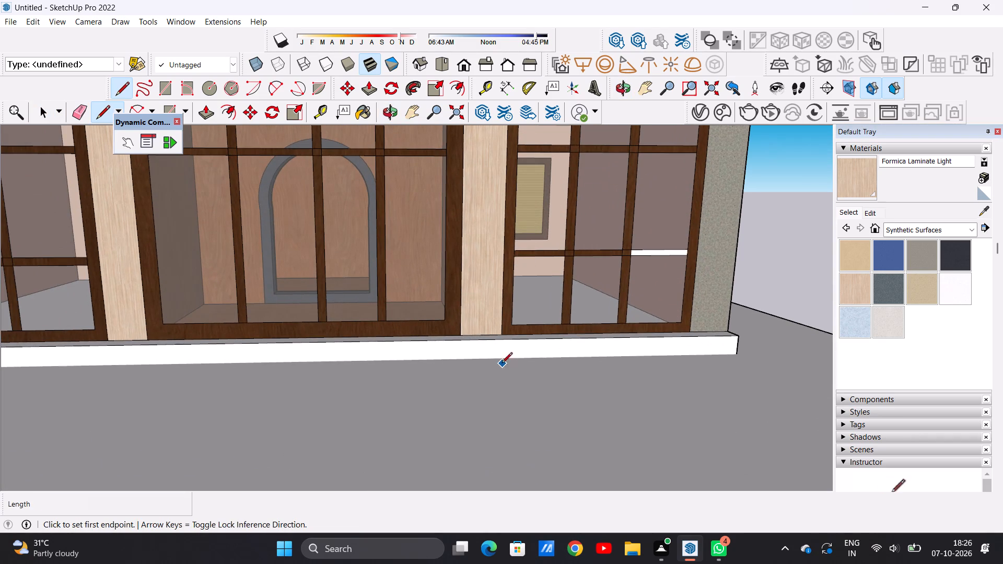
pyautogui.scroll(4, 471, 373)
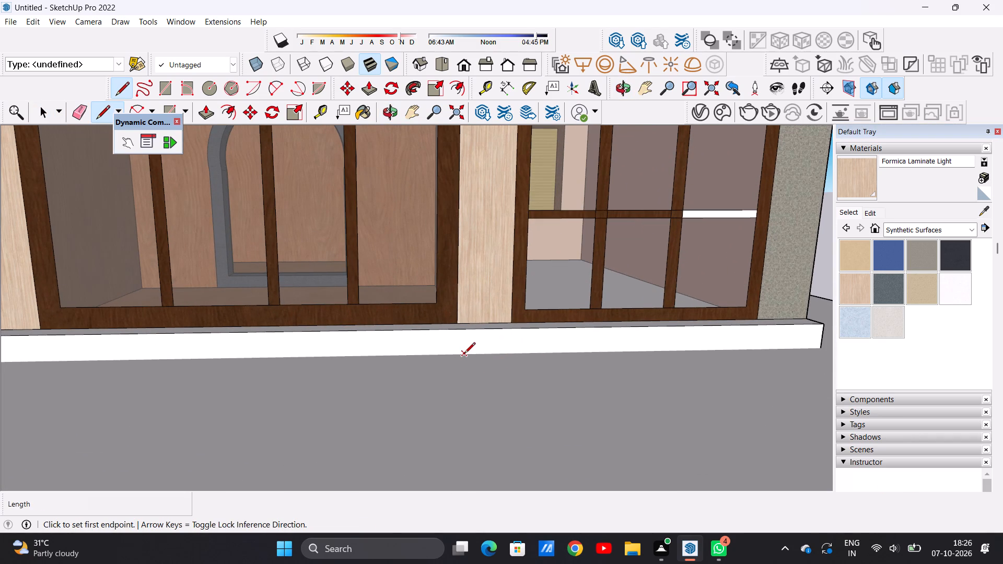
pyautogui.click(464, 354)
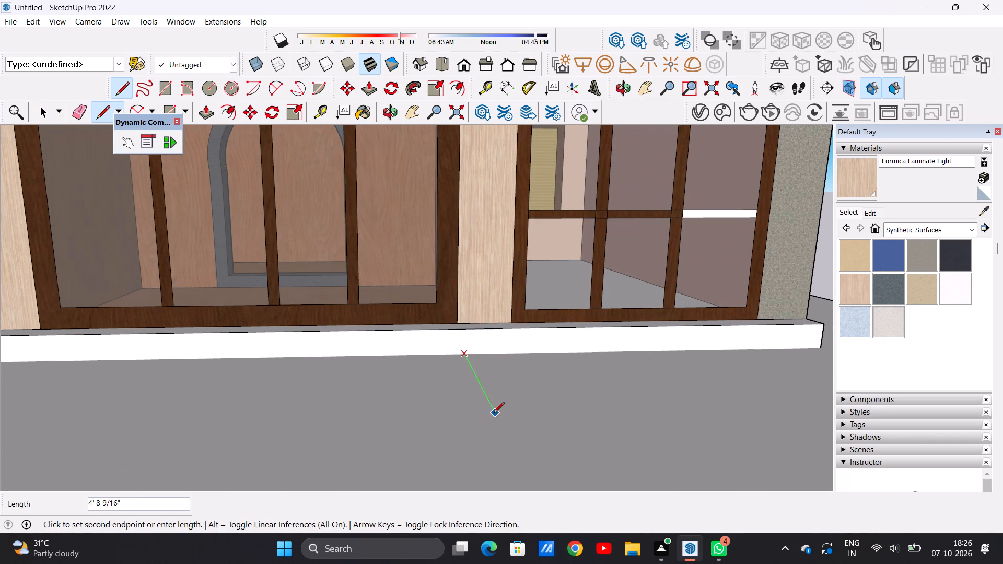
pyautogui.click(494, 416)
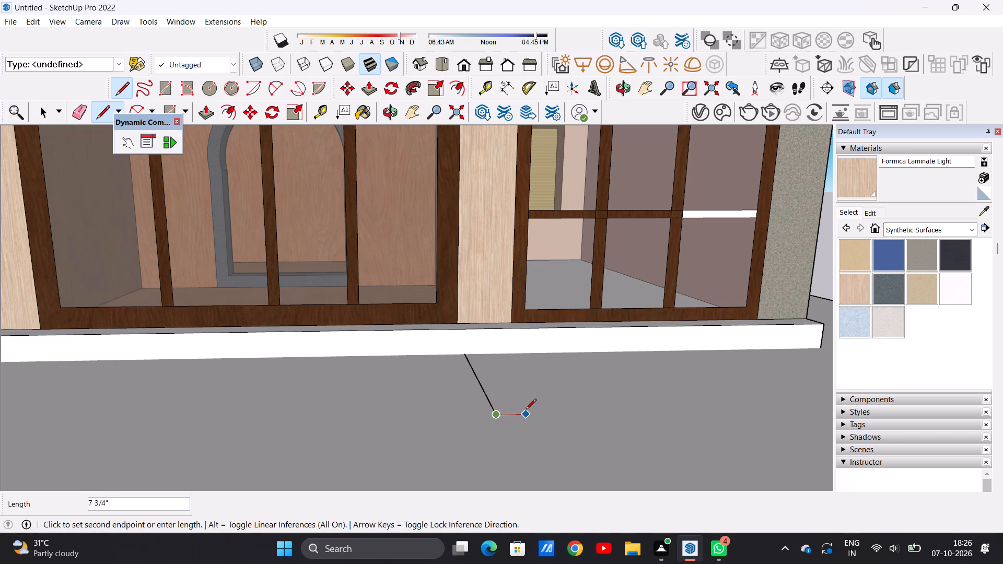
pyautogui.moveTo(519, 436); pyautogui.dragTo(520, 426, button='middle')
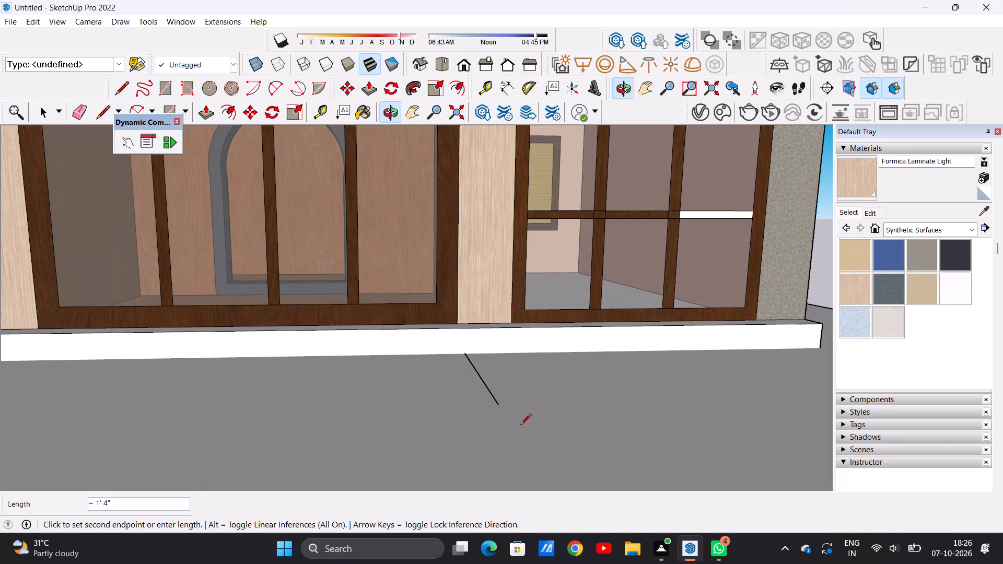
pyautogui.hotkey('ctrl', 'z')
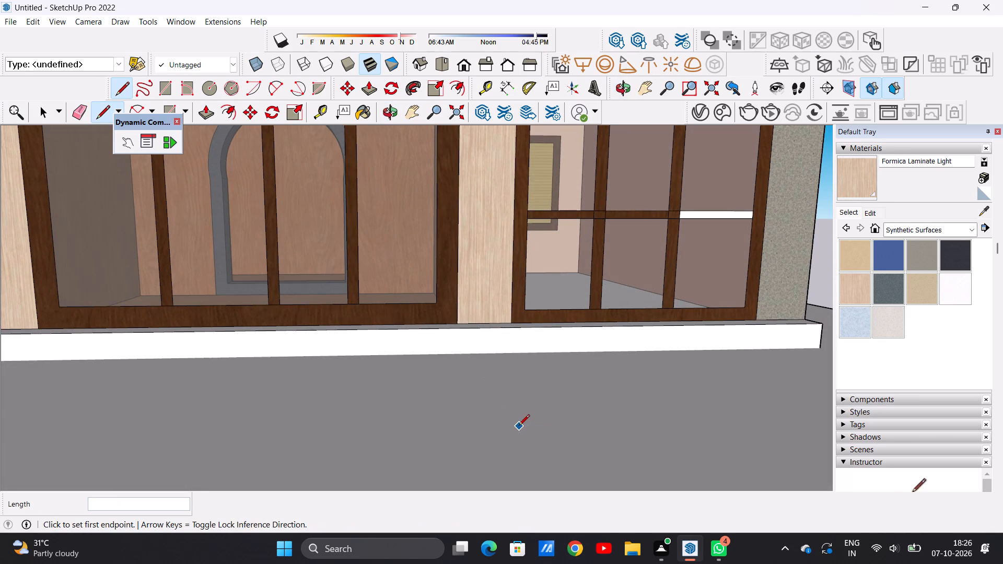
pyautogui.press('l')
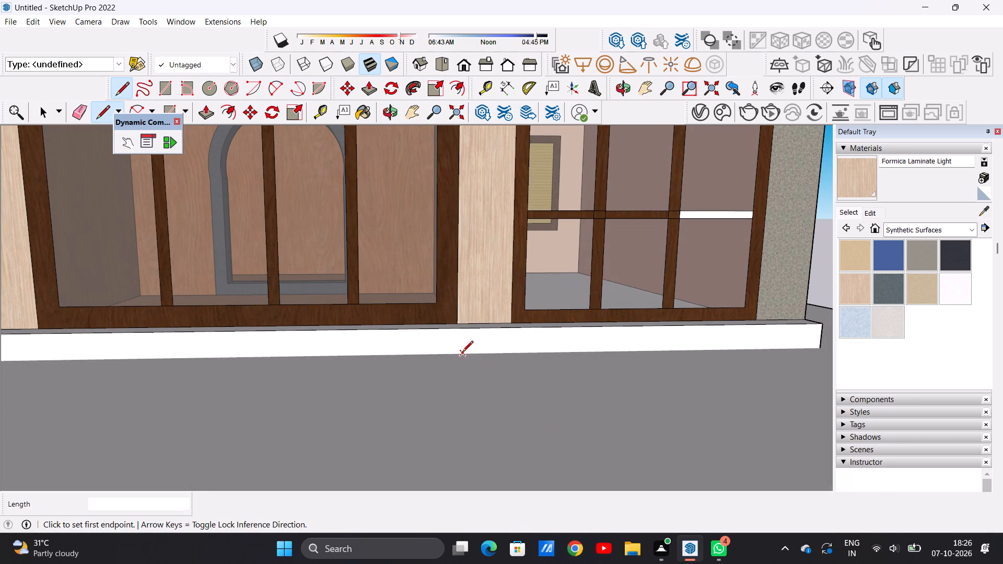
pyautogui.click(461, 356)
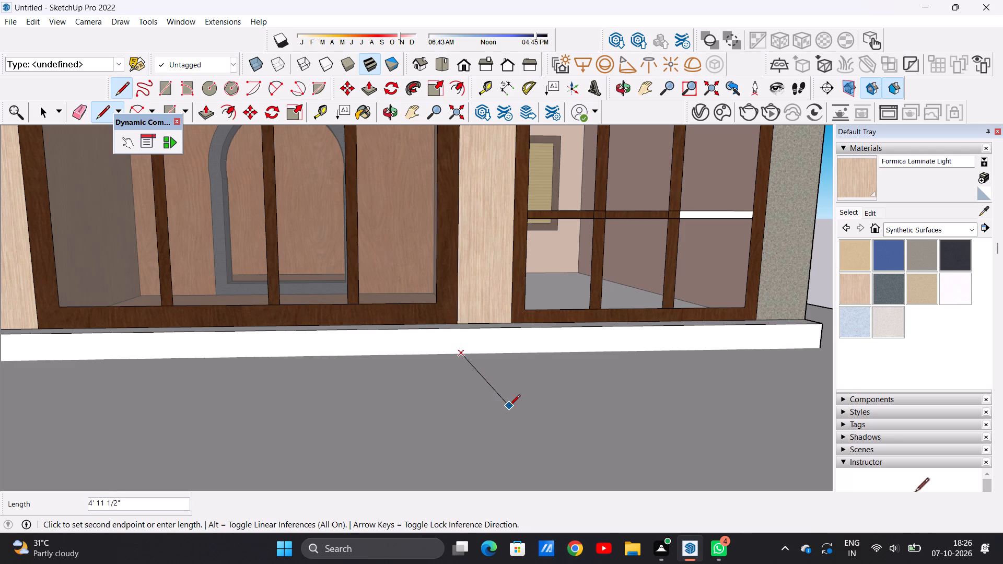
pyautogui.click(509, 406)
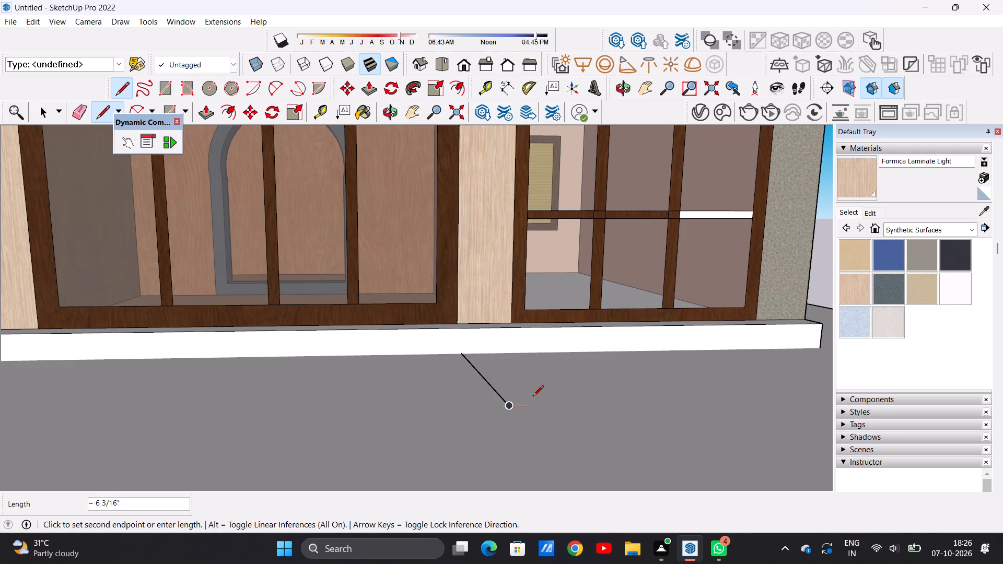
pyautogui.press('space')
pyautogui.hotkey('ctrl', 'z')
# Draw a rectangle of 2' 11 13/16" by 1' 6 11/16" on the ground slab against the plinth base, in front of the same pilaster.
pyautogui.scroll(-6, 443, 349)
pyautogui.moveTo(500, 351); pyautogui.dragTo(477, 362, button='middle')
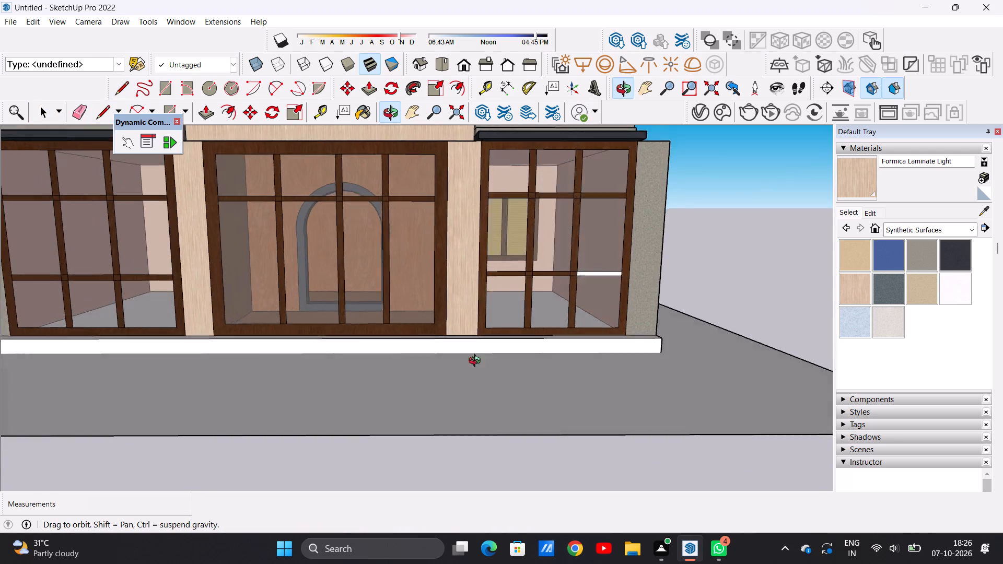
pyautogui.moveTo(477, 362); pyautogui.dragTo(513, 426, button='middle')
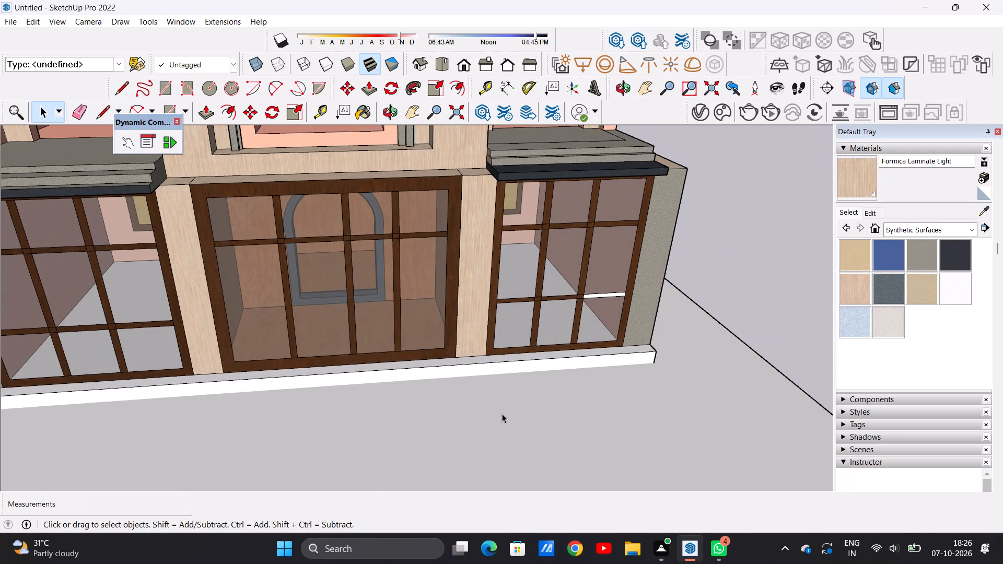
pyautogui.moveTo(499, 407); pyautogui.dragTo(486, 417, button='middle')
pyautogui.scroll(1, 482, 398)
pyautogui.press('r')
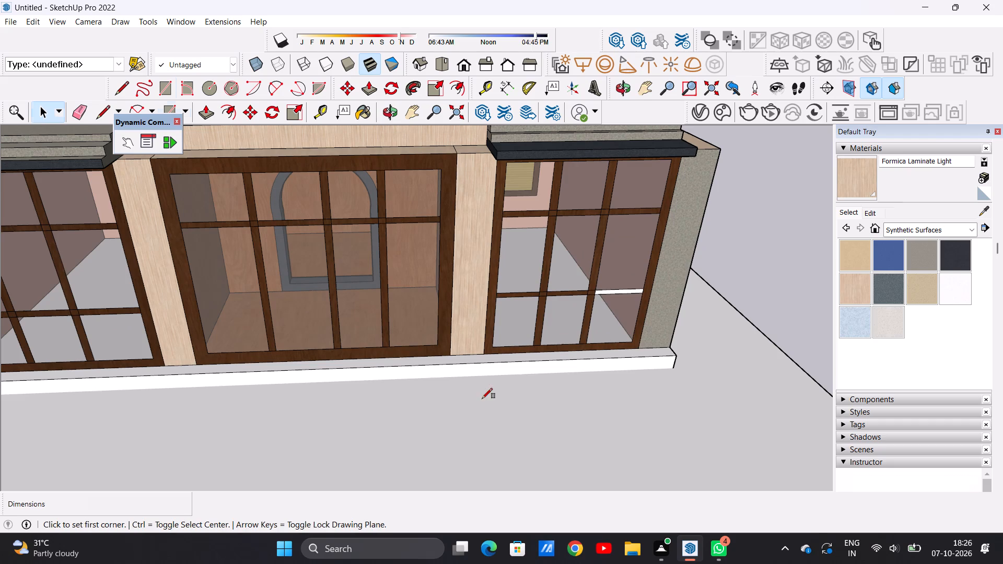
pyautogui.scroll(5, 457, 384)
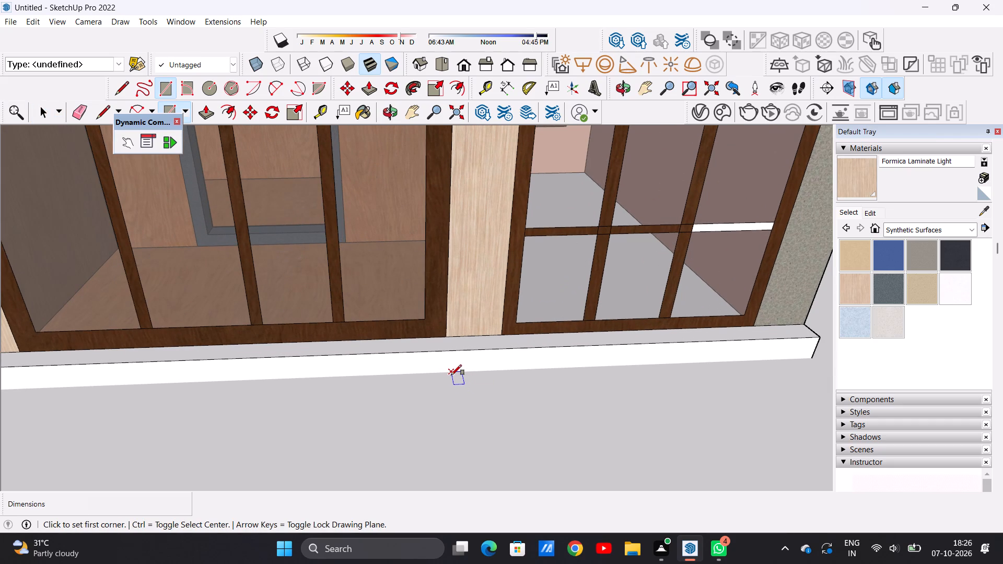
pyautogui.click(448, 374)
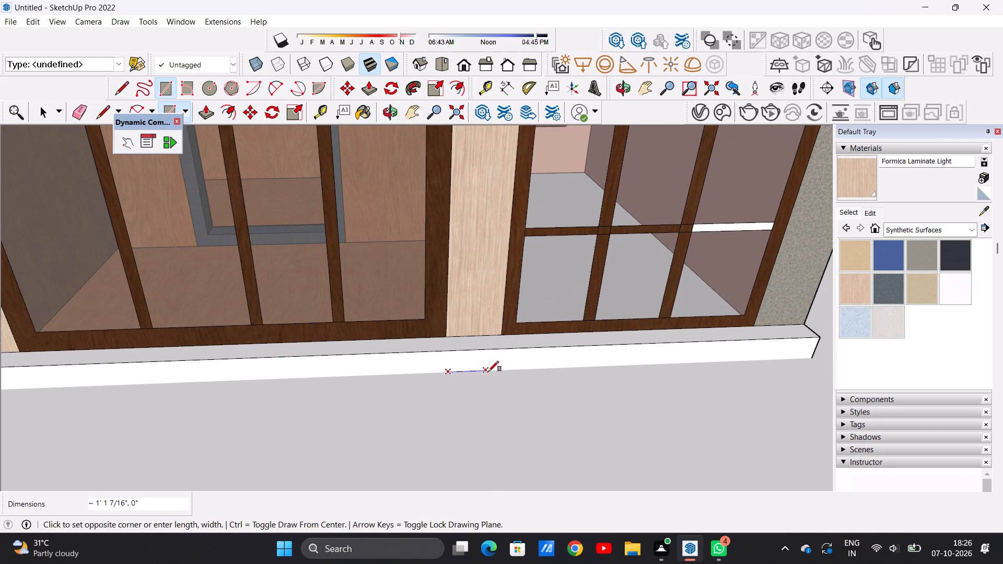
pyautogui.click(498, 369)
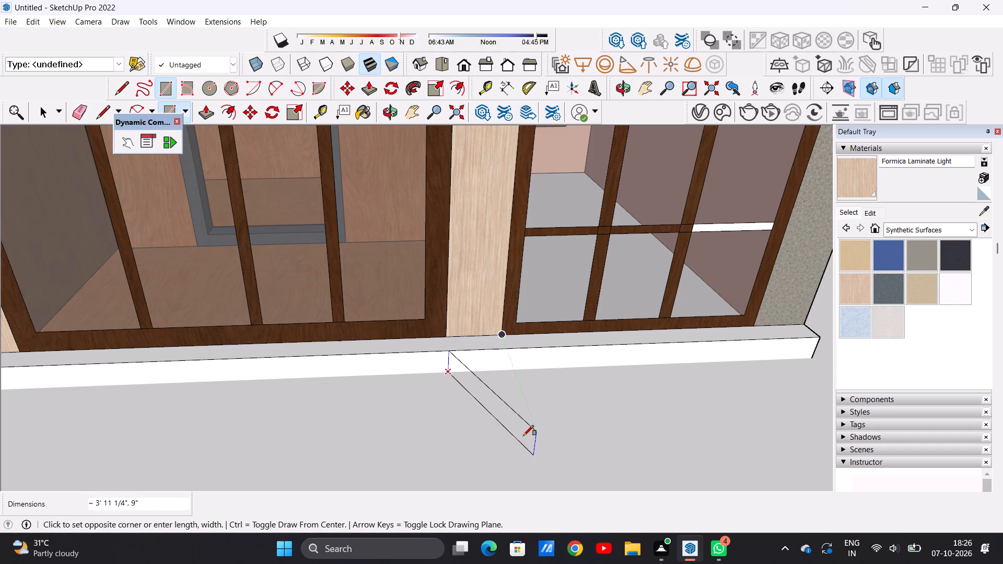
pyautogui.click(523, 439)
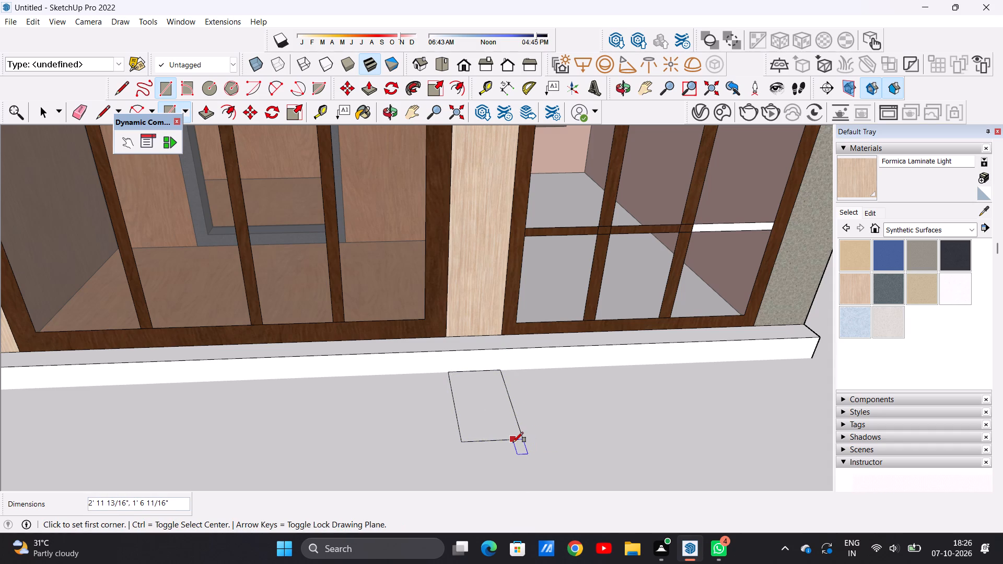
pyautogui.press('space')
pyautogui.scroll(-3, 496, 358)
pyautogui.moveTo(514, 473); pyautogui.dragTo(507, 179, button='middle')
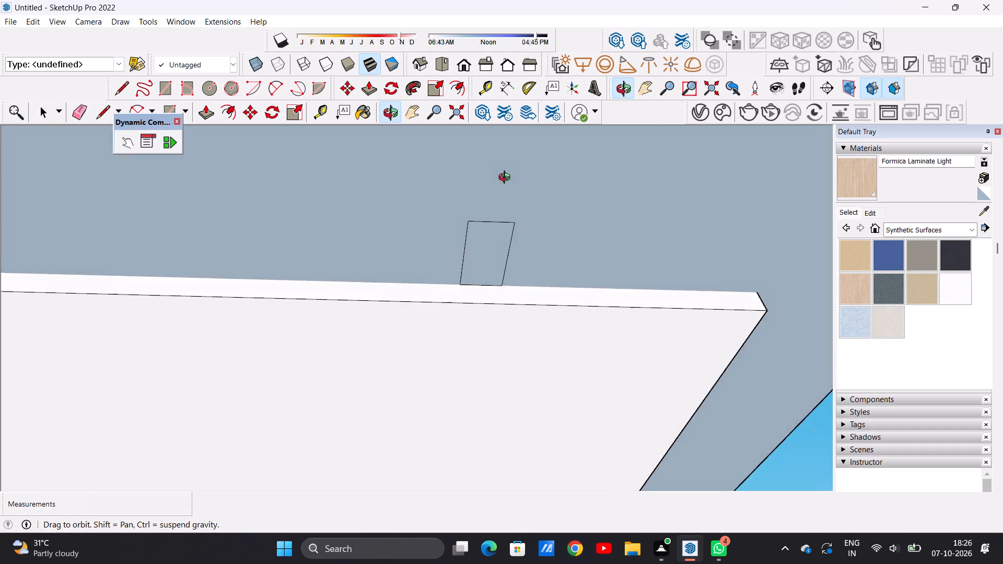
# Undo the small rectangle in front of the pilaster and the ground slab beneath the house.
pyautogui.moveTo(507, 179); pyautogui.dragTo(480, 303, button='middle')
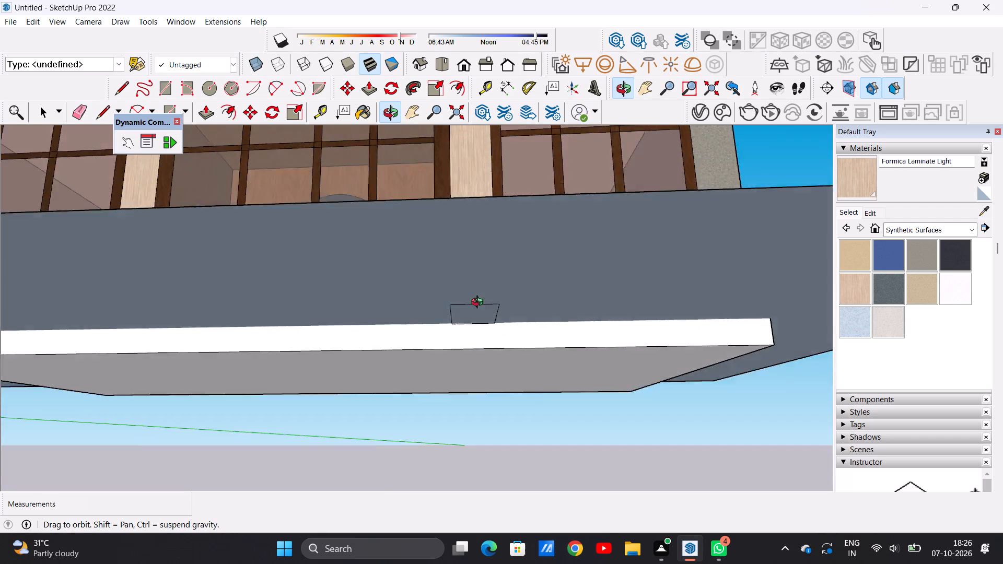
pyautogui.moveTo(480, 303); pyautogui.dragTo(483, 381, button='middle')
pyautogui.scroll(-9, 495, 293)
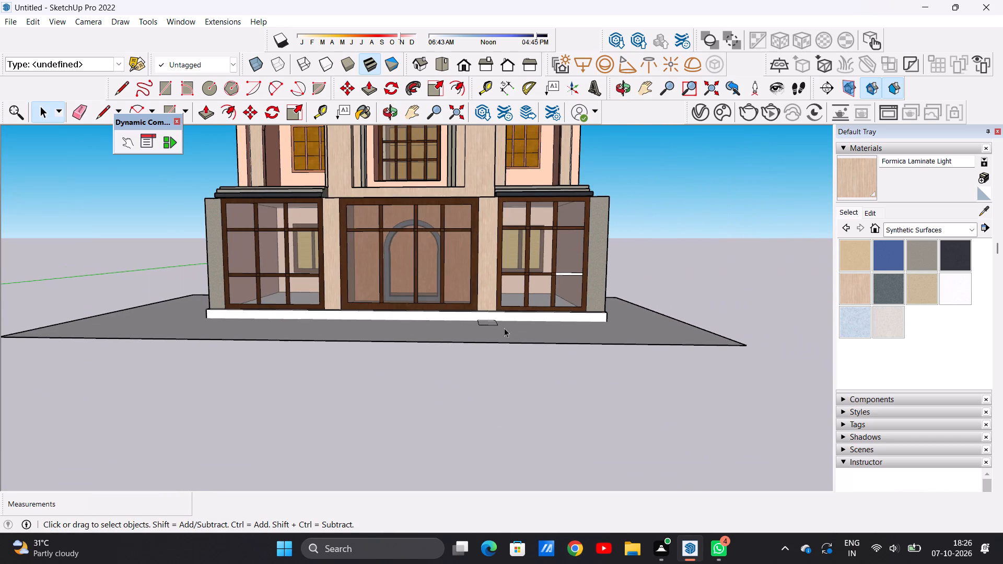
pyautogui.moveTo(524, 364); pyautogui.dragTo(528, 323, button='middle')
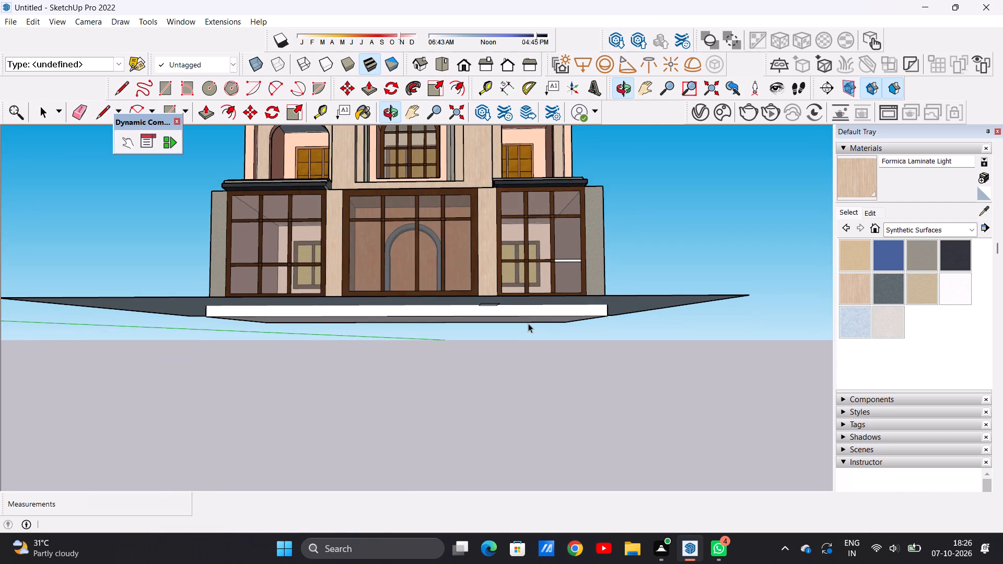
pyautogui.scroll(2, 528, 323)
pyautogui.hotkey('ctrl', 'z')
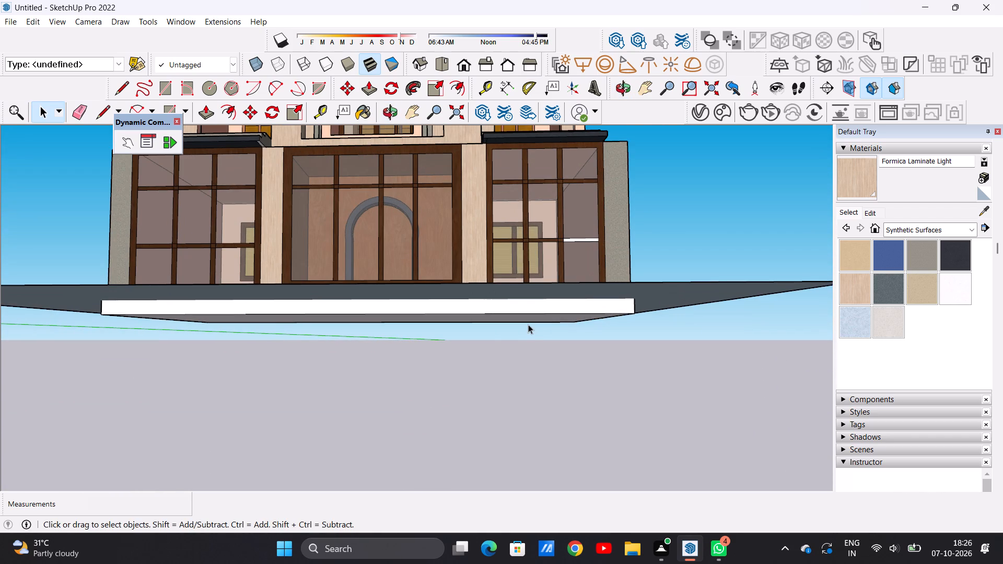
pyautogui.hotkey('ctrl', 'z')
# Examine the house front, roof and underside of the plinth from high and low angles.
pyautogui.scroll(-5, 528, 287)
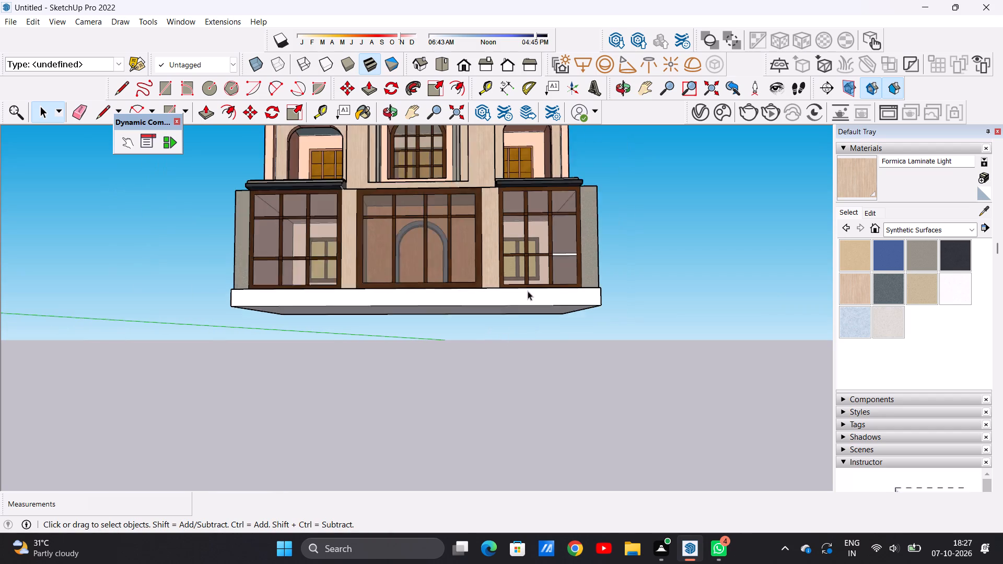
pyautogui.scroll(-7, 520, 320)
pyautogui.moveTo(514, 330); pyautogui.dragTo(527, 417, button='middle')
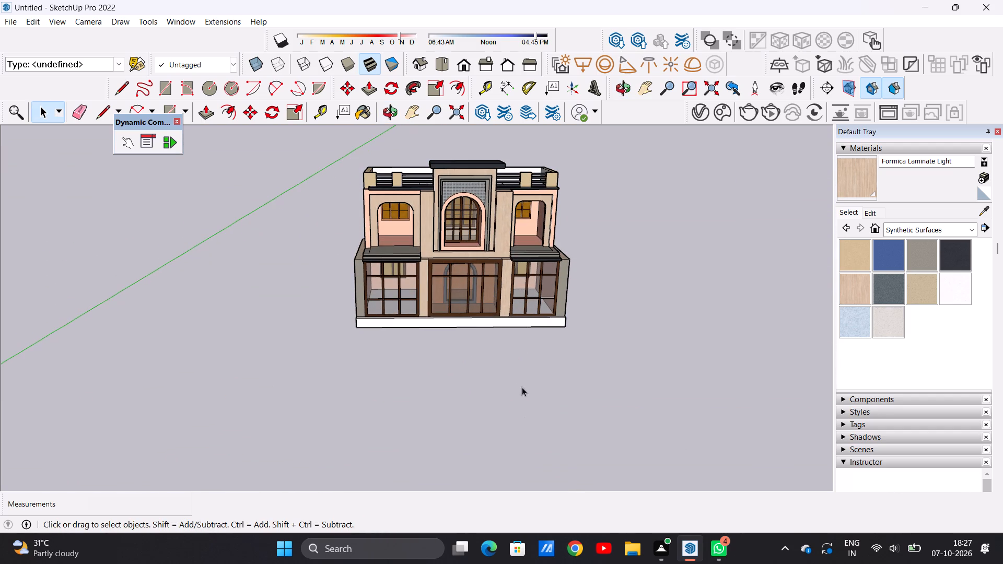
pyautogui.scroll(6, 452, 357)
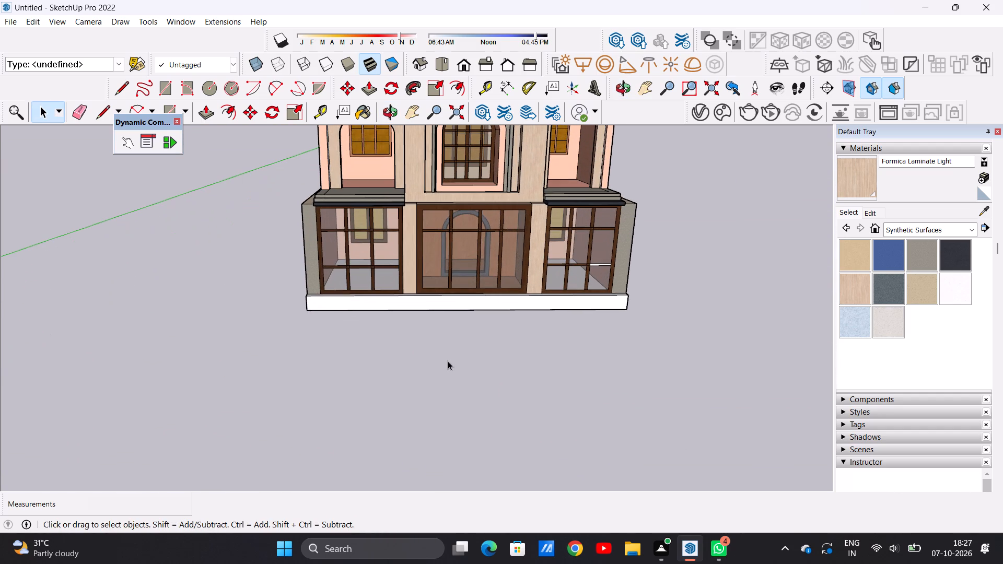
pyautogui.moveTo(459, 323); pyautogui.dragTo(472, 403, button='middle')
pyautogui.scroll(-10, 407, 332)
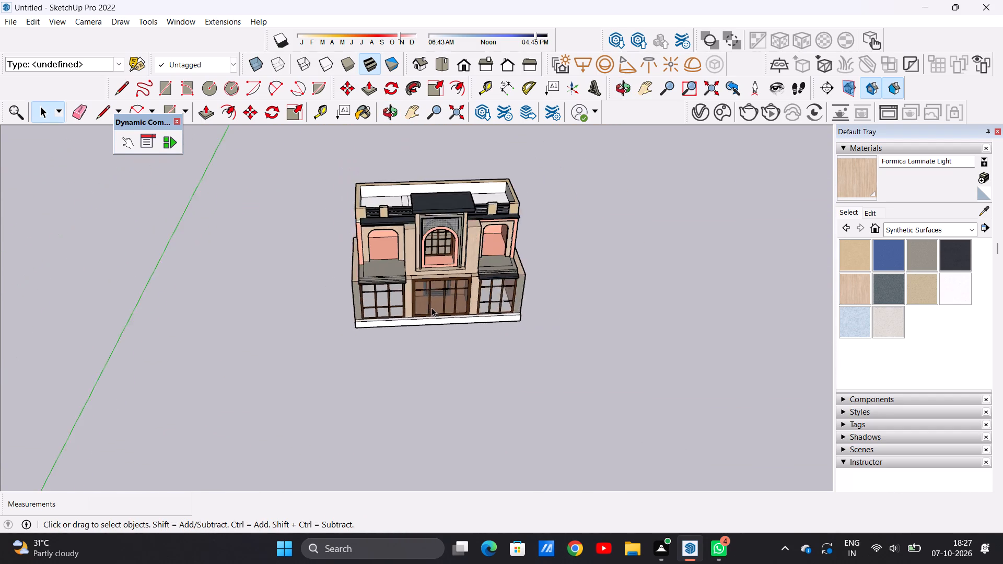
pyautogui.scroll(-9, 431, 308)
pyautogui.moveTo(442, 311); pyautogui.dragTo(418, 406, button='middle')
pyautogui.scroll(7, 429, 355)
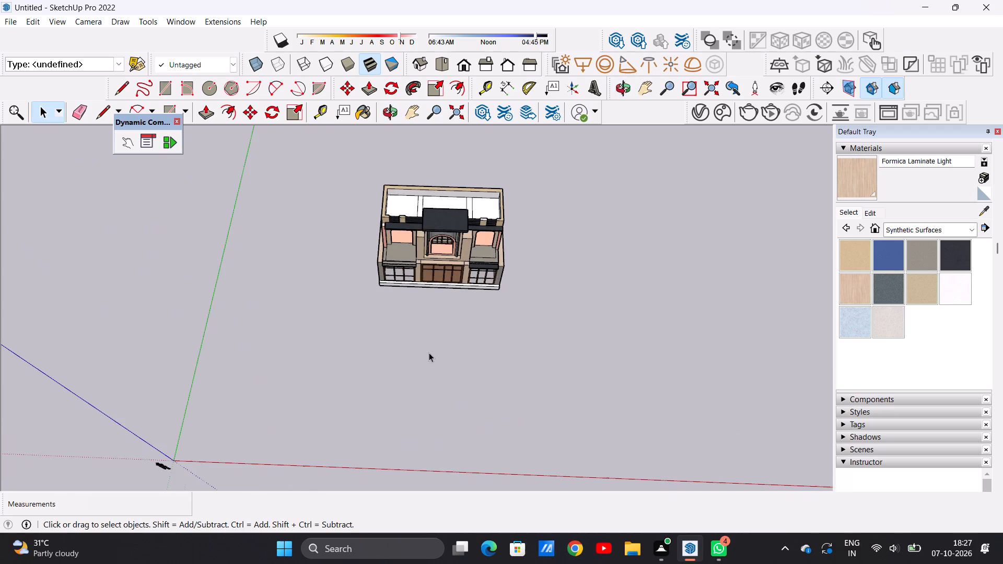
pyautogui.moveTo(454, 348); pyautogui.dragTo(474, 227, button='middle')
pyautogui.moveTo(537, 386); pyautogui.dragTo(471, 183, button='middle')
pyautogui.moveTo(492, 376); pyautogui.dragTo(485, 339, button='middle')
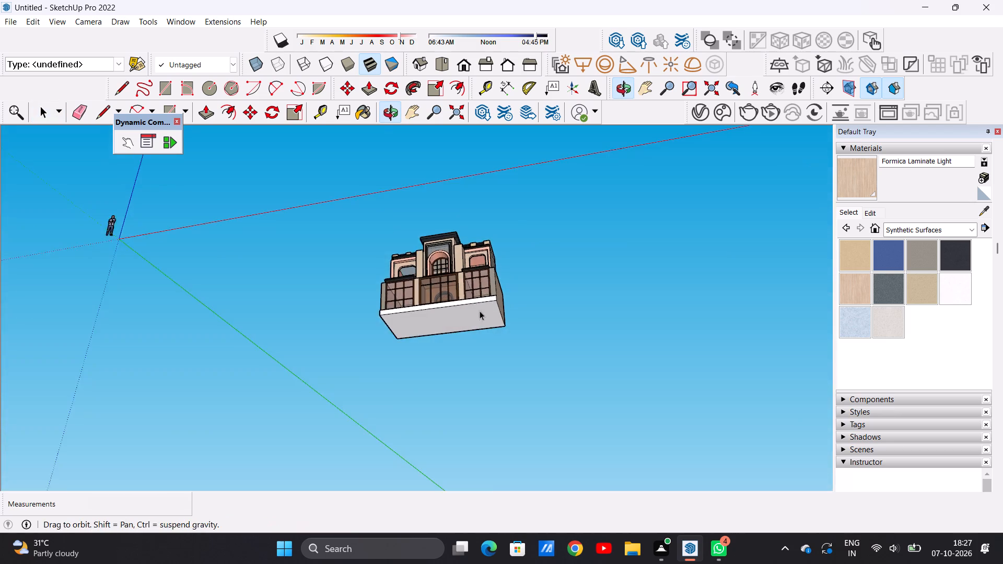
pyautogui.moveTo(475, 308); pyautogui.dragTo(543, 467, button='middle')
# Draw a ground rectangle about 35' 9" by 18' 2" outward from the bottom front edge of the plinth.
pyautogui.scroll(18, 414, 336)
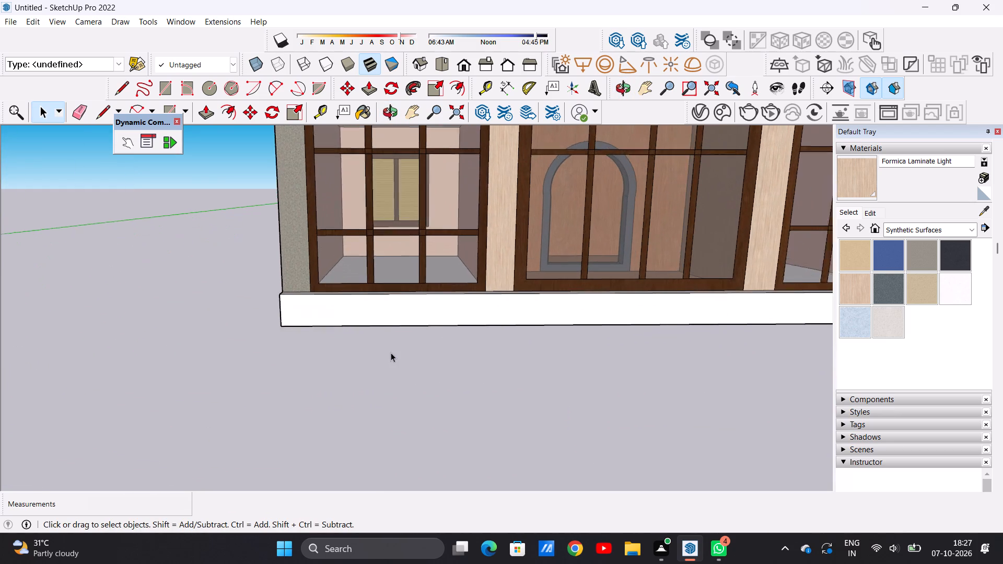
pyautogui.scroll(2, 391, 352)
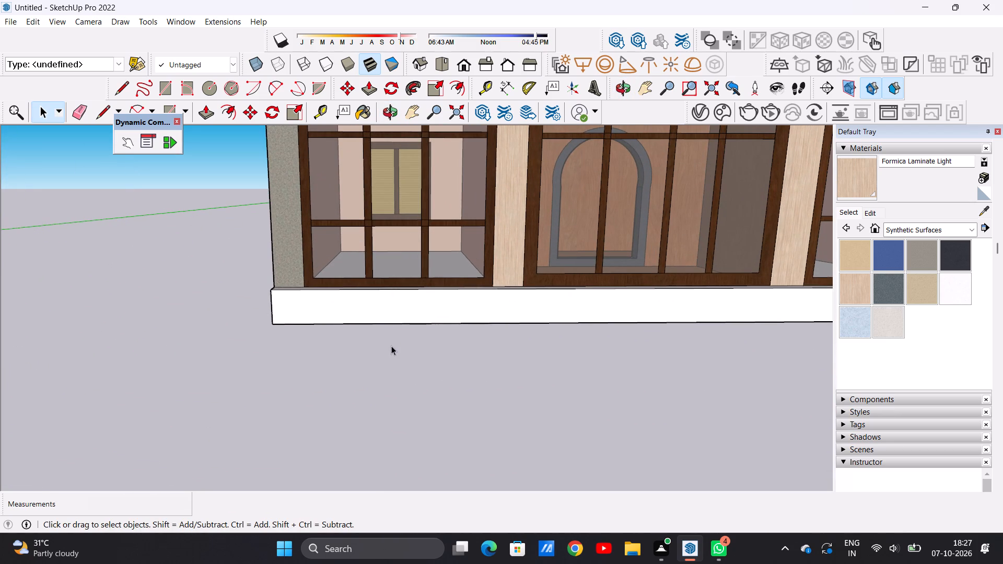
pyautogui.press('r')
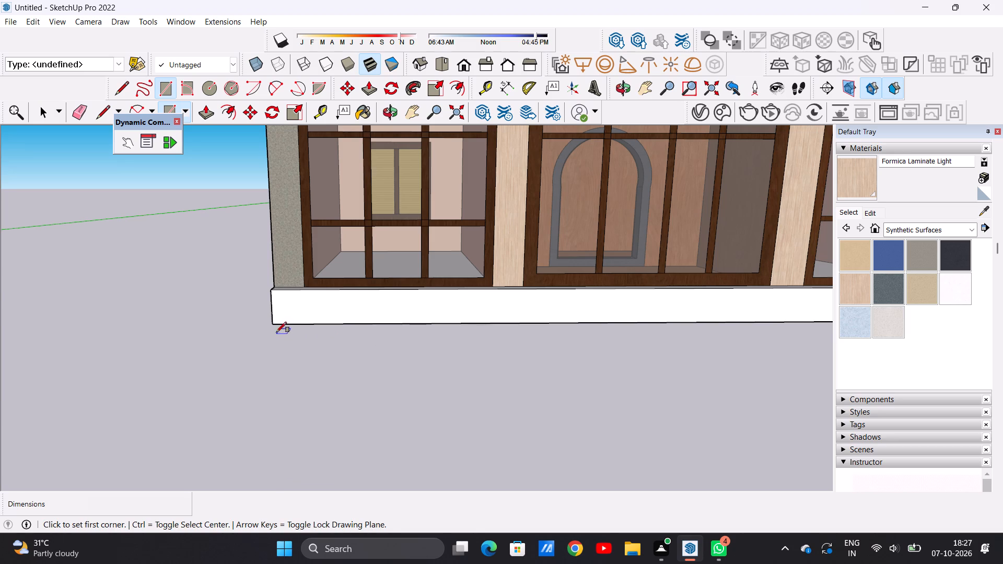
pyautogui.click(274, 326)
pyautogui.scroll(-10, 406, 338)
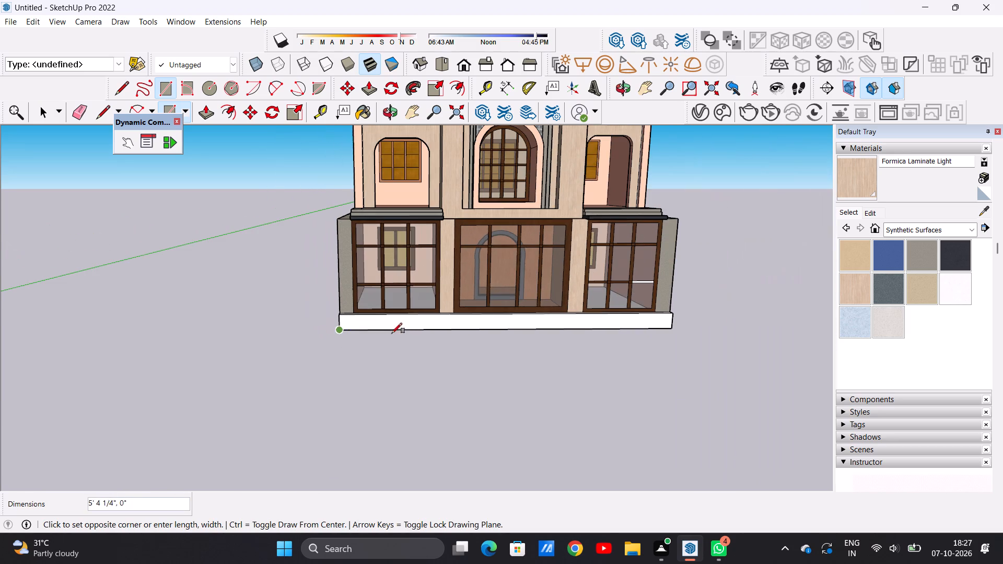
pyautogui.click(674, 331)
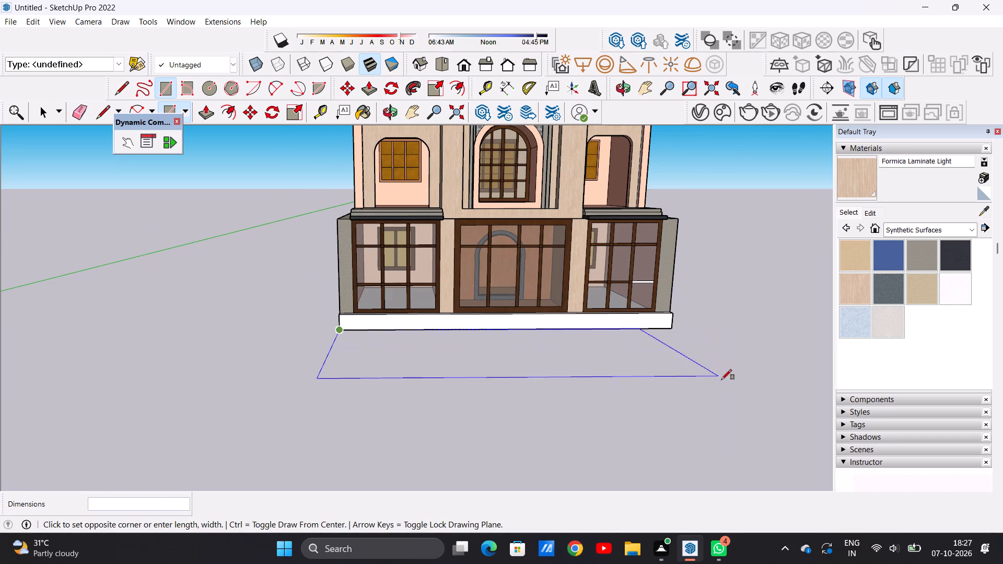
pyautogui.click(773, 390)
pyautogui.press('space')
# Examine the new ground rectangle in front of the house from below, the side, the front and above.
pyautogui.moveTo(515, 443); pyautogui.dragTo(521, 295, button='middle')
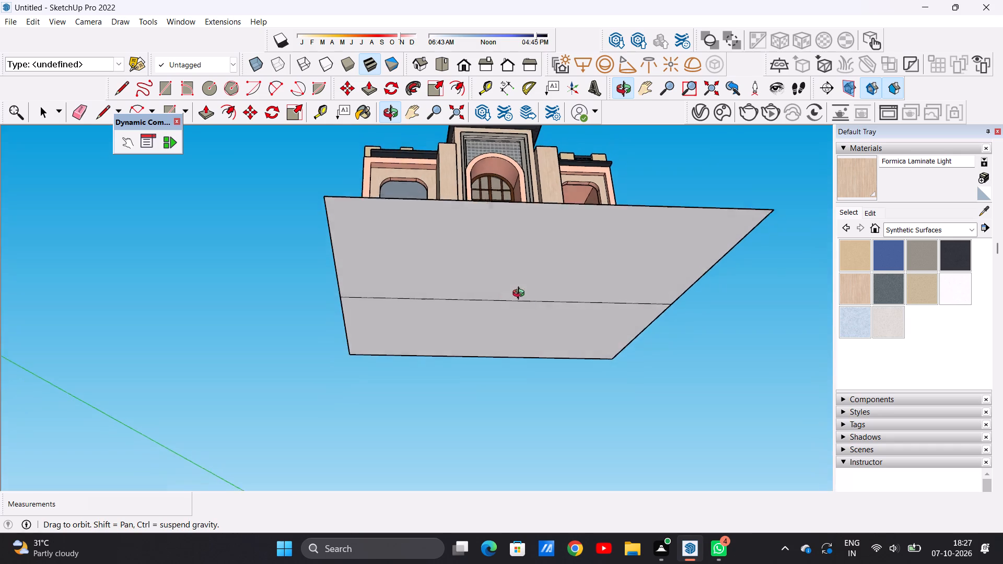
pyautogui.moveTo(521, 295); pyautogui.dragTo(500, 413, button='middle')
pyautogui.scroll(-9, 476, 347)
pyautogui.moveTo(515, 357); pyautogui.dragTo(439, 431, button='middle')
pyautogui.moveTo(518, 341); pyautogui.dragTo(495, 337, button='middle')
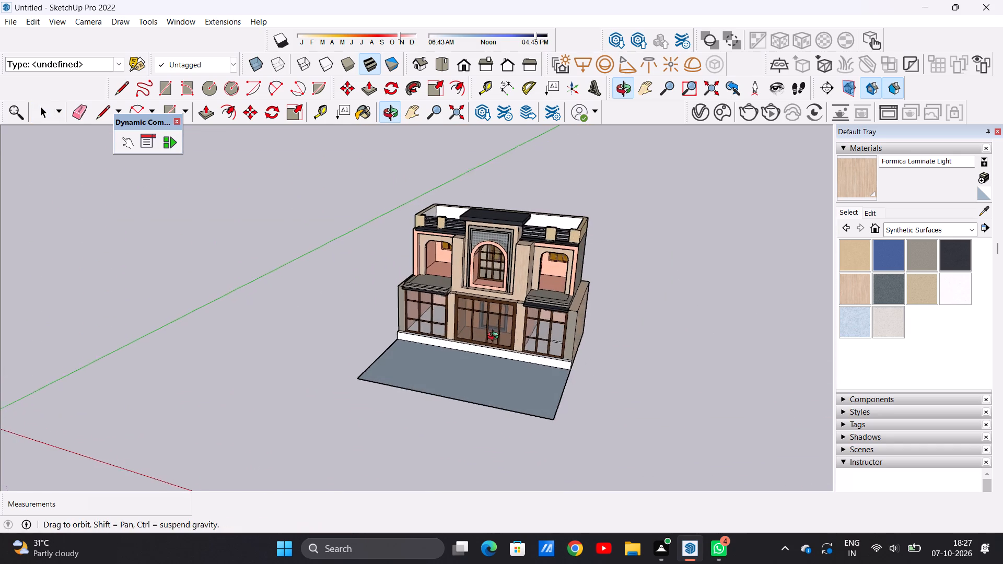
pyautogui.moveTo(495, 337); pyautogui.dragTo(369, 332, button='middle')
pyautogui.scroll(-4, 376, 304)
pyautogui.moveTo(480, 381); pyautogui.dragTo(402, 402, button='middle')
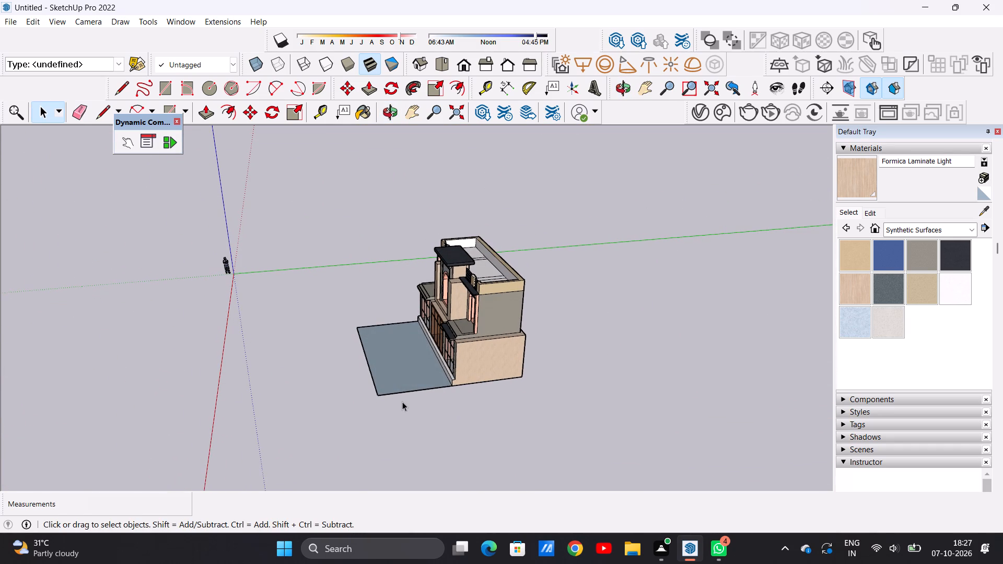
pyautogui.moveTo(343, 375); pyautogui.dragTo(588, 364, button='middle')
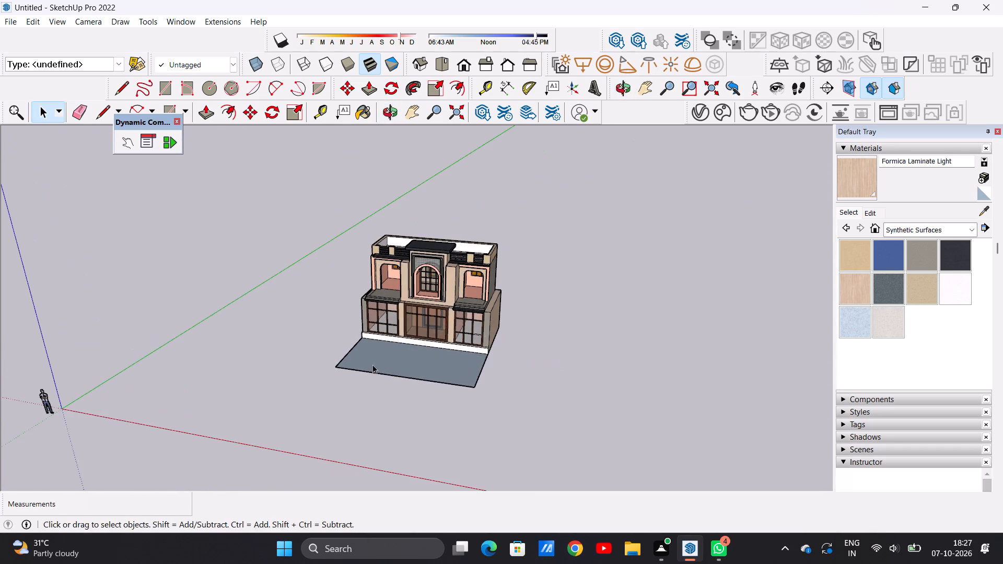
pyautogui.moveTo(379, 373); pyautogui.dragTo(452, 466, button='middle')
pyautogui.scroll(5, 465, 373)
pyautogui.moveTo(463, 382); pyautogui.dragTo(465, 339, button='middle')
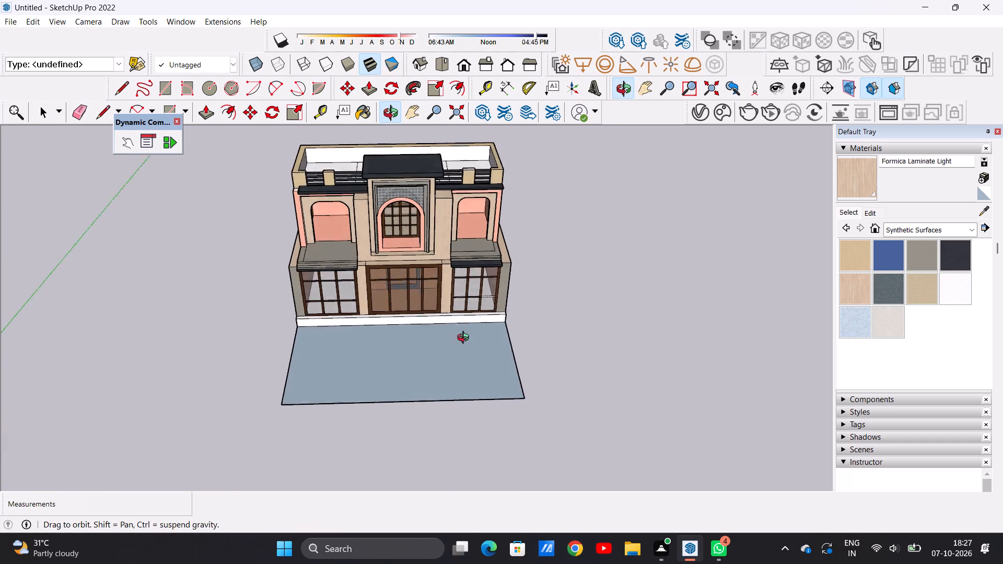
pyautogui.moveTo(465, 339); pyautogui.dragTo(457, 158, button='middle')
pyautogui.moveTo(307, 319); pyautogui.dragTo(351, 419, button='middle')
pyautogui.moveTo(393, 393); pyautogui.dragTo(353, 426, button='middle')
pyautogui.scroll(1, 405, 365)
pyautogui.scroll(-6, 469, 268)
pyautogui.moveTo(448, 391); pyautogui.dragTo(442, 414, button='middle')
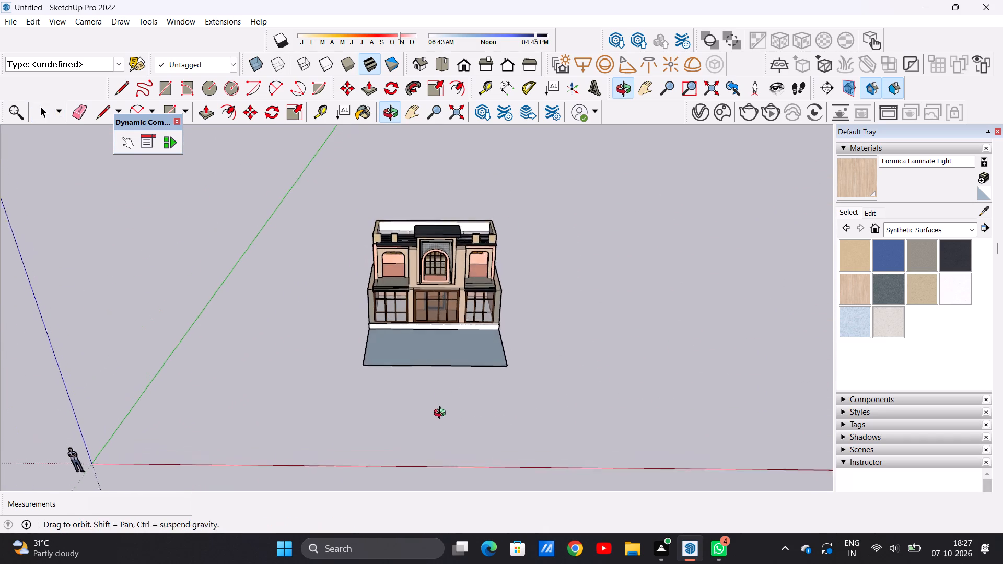
pyautogui.moveTo(442, 414); pyautogui.dragTo(440, 418, button='middle')
pyautogui.scroll(4, 453, 317)
pyautogui.moveTo(479, 346); pyautogui.dragTo(457, 367, button='middle')
pyautogui.moveTo(468, 399); pyautogui.dragTo(483, 433, button='middle')
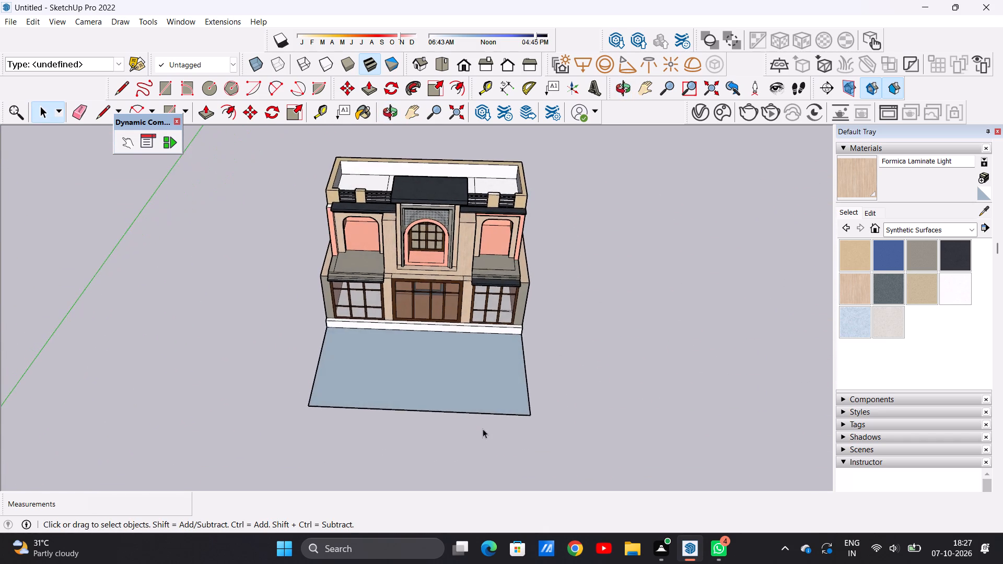
pyautogui.scroll(4, 476, 358)
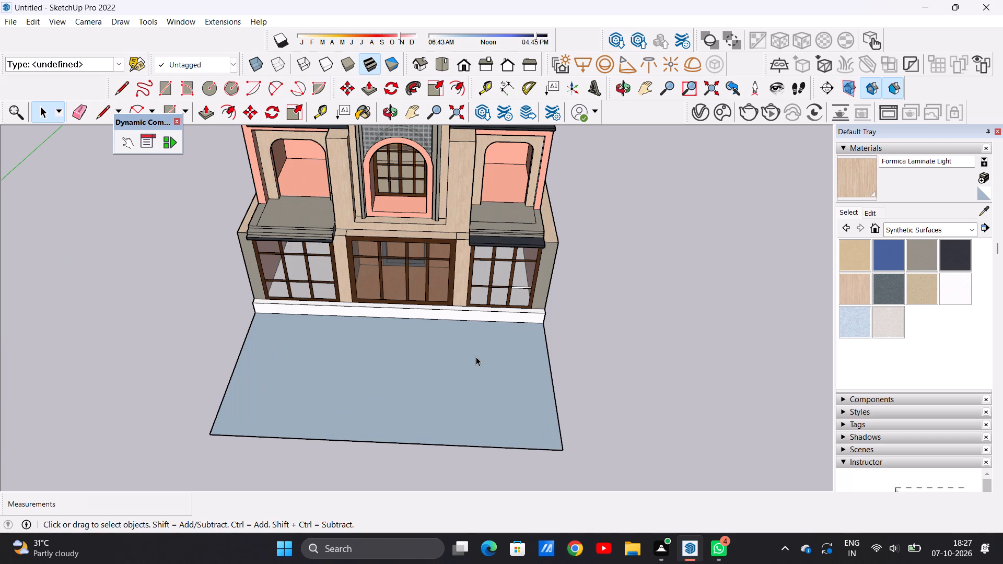
pyautogui.scroll(-6, 417, 270)
pyautogui.moveTo(394, 328); pyautogui.dragTo(393, 406, button='middle')
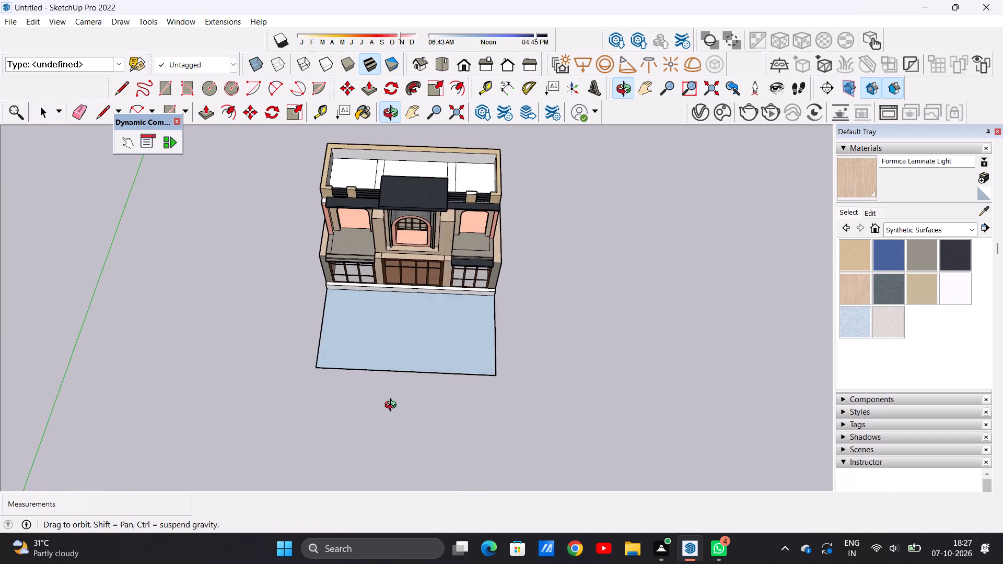
pyautogui.moveTo(393, 406); pyautogui.dragTo(393, 405, button='middle')
# Draw a 12' 3 3/4" by 6' 9 5/8" rectangle on the ground face against the plinth base, in front of the central glazing.
pyautogui.scroll(11, 398, 334)
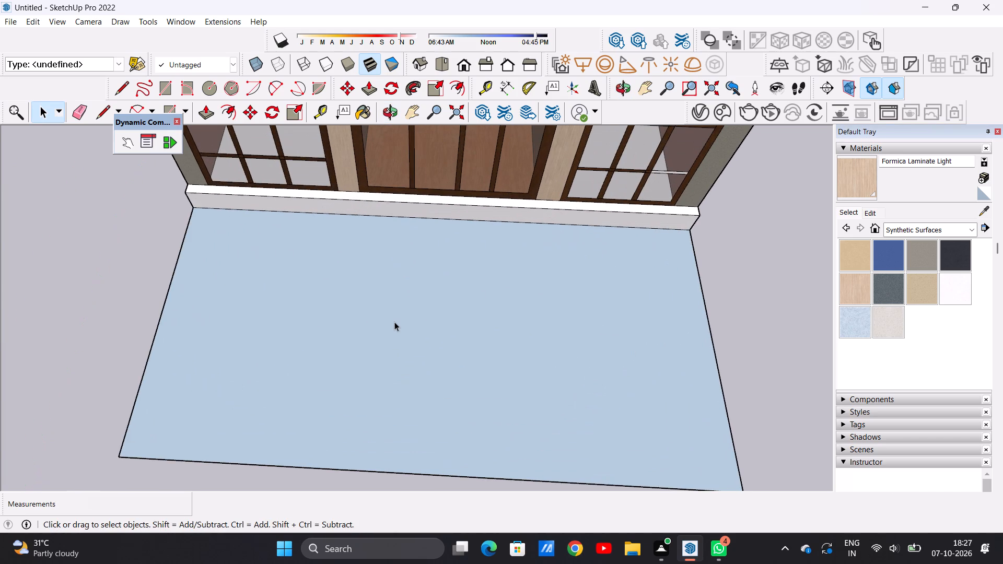
pyautogui.press('r')
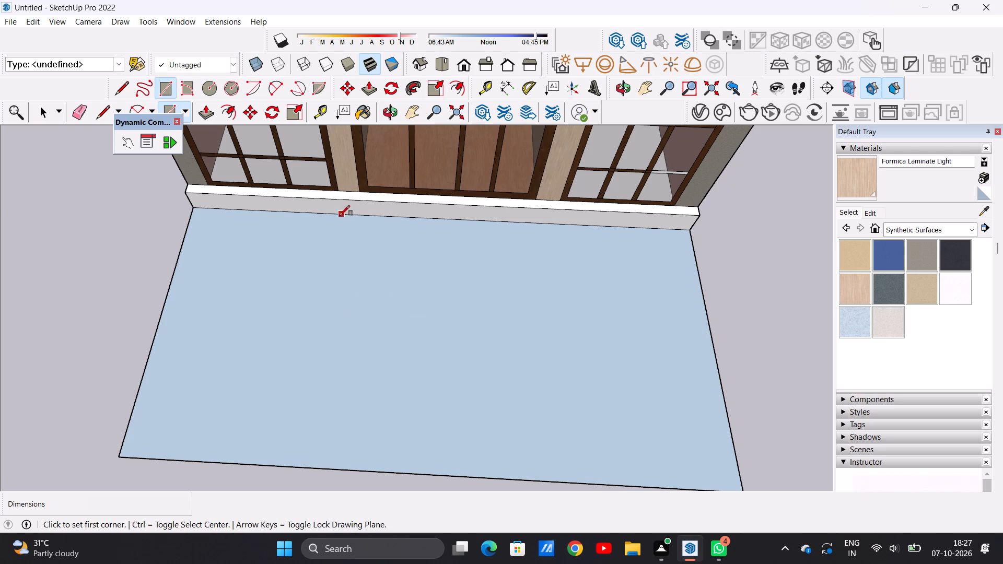
pyautogui.scroll(5, 341, 219)
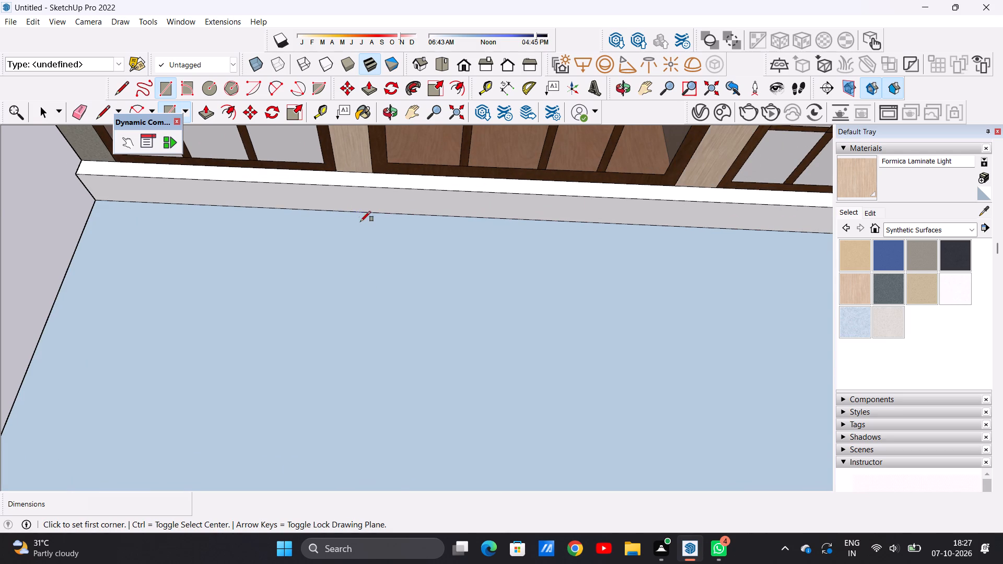
pyautogui.scroll(-12, 362, 225)
pyautogui.scroll(9, 371, 225)
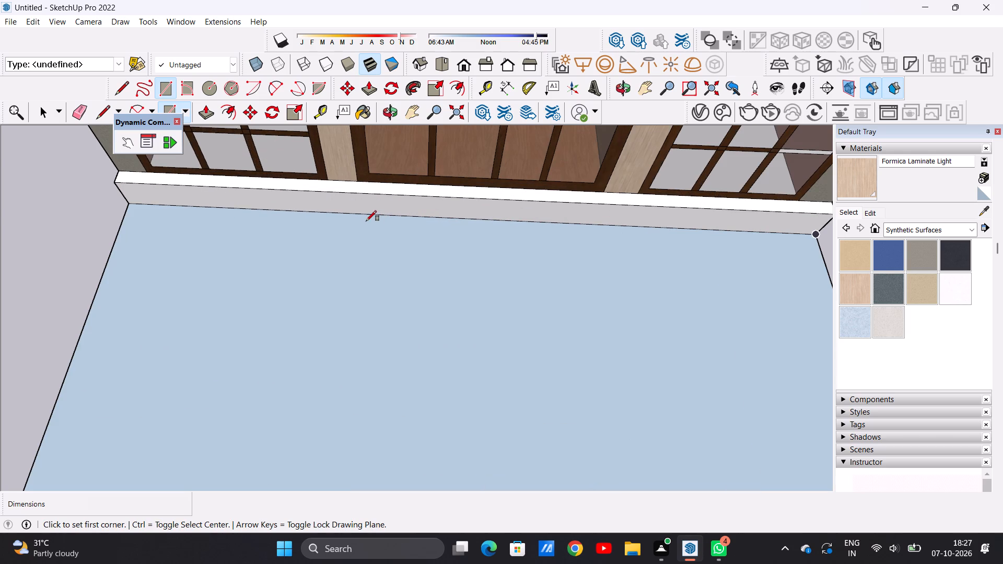
pyautogui.click(364, 218)
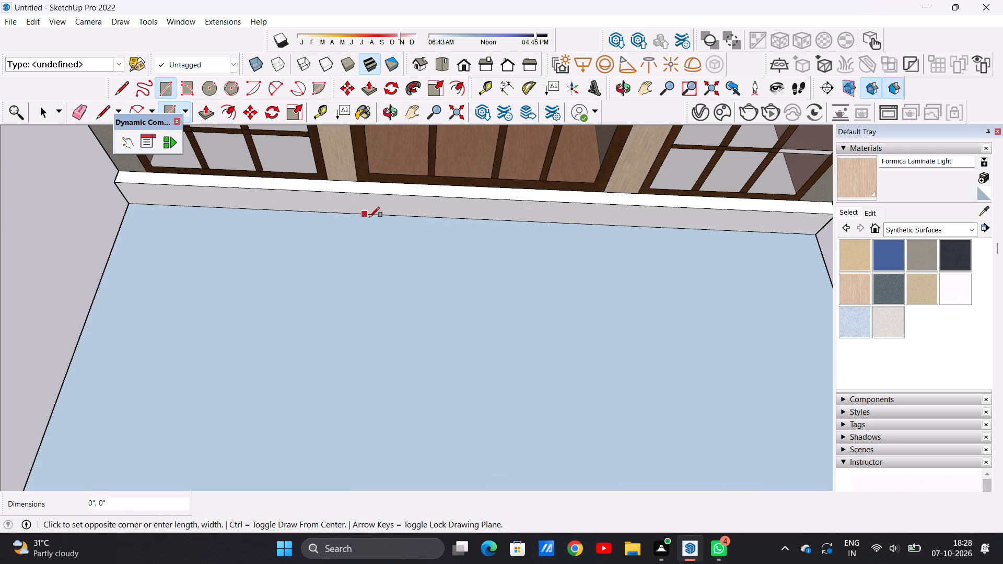
pyautogui.click(598, 228)
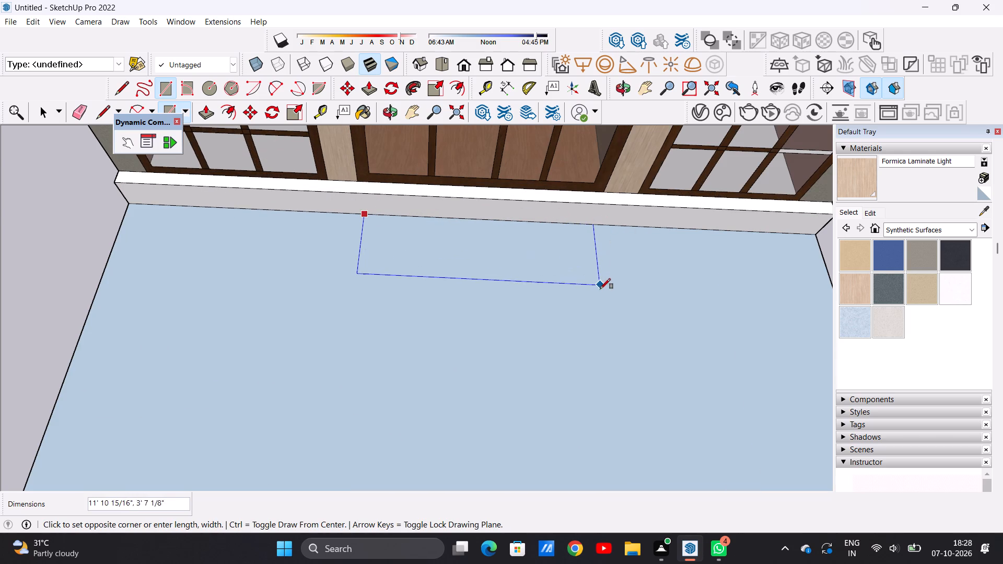
pyautogui.click(615, 344)
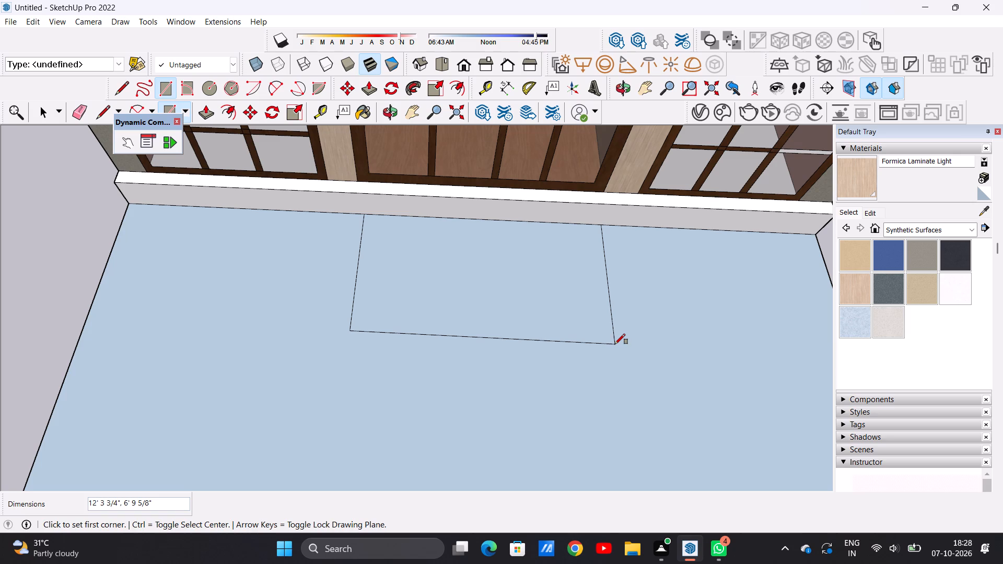
pyautogui.press('space')
# Examine the entrance rectangle's alignment with the central glazing and pilasters from several heights and distances.
pyautogui.moveTo(508, 330); pyautogui.dragTo(511, 235, button='middle')
pyautogui.scroll(-7, 459, 299)
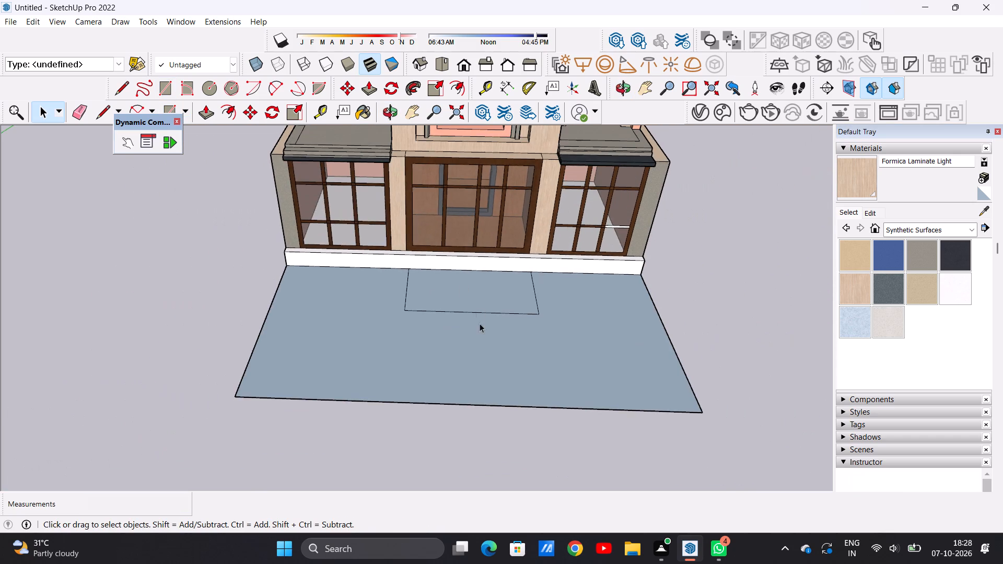
pyautogui.moveTo(480, 323); pyautogui.dragTo(482, 255, button='middle')
pyautogui.scroll(4, 497, 281)
pyautogui.moveTo(494, 289); pyautogui.dragTo(501, 387, button='middle')
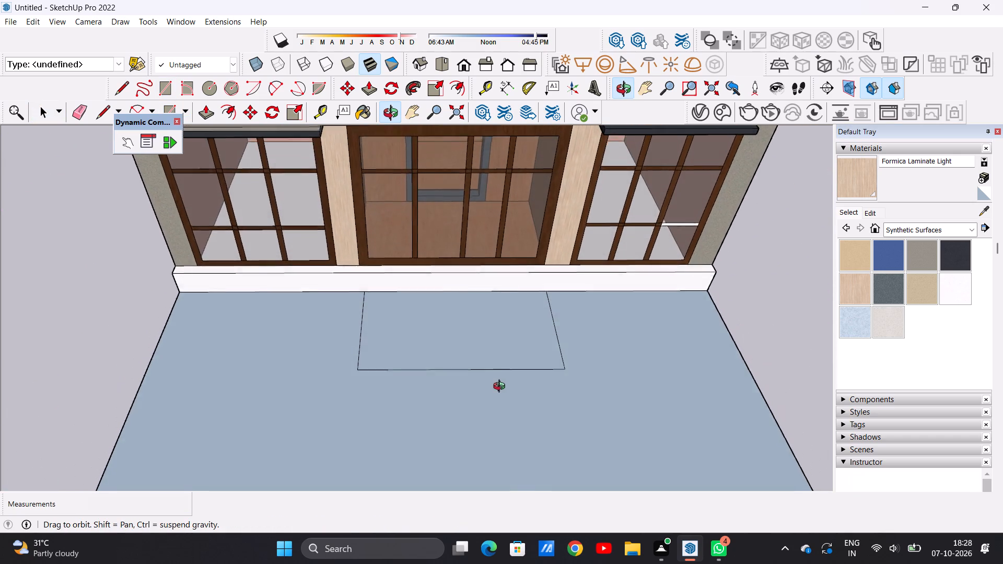
pyautogui.moveTo(501, 387); pyautogui.dragTo(501, 391, button='middle')
pyautogui.scroll(-3, 439, 300)
pyautogui.moveTo(458, 343); pyautogui.dragTo(465, 381, button='middle')
pyautogui.scroll(-3, 441, 301)
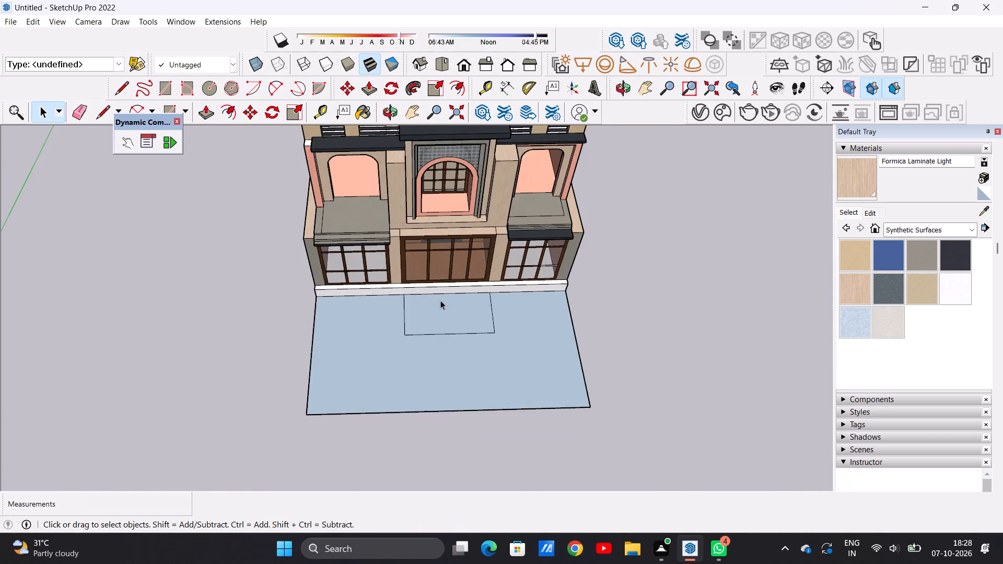
pyautogui.scroll(-3, 440, 300)
pyautogui.scroll(5, 457, 334)
pyautogui.scroll(6, 534, 284)
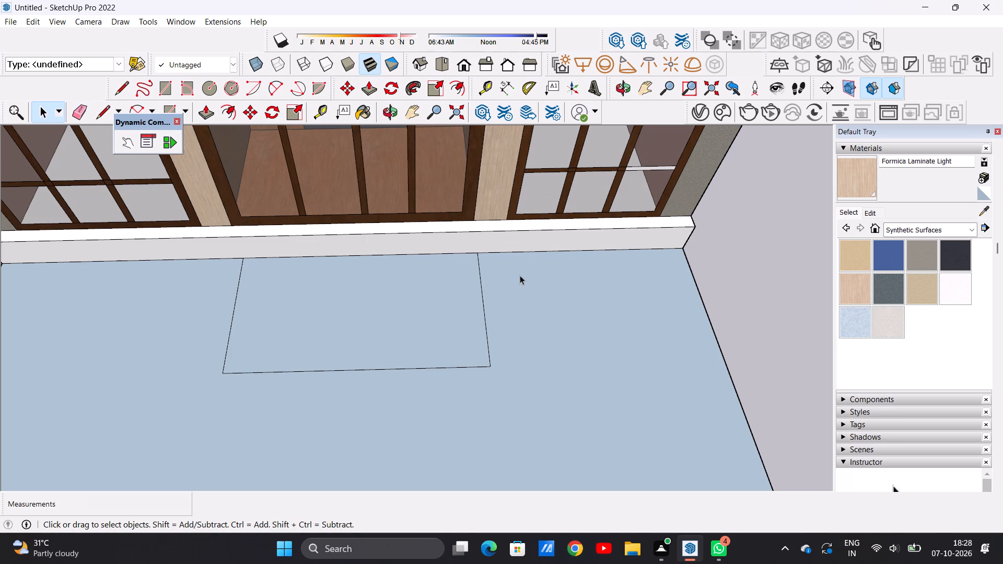
# Draw a small rectangle about 1' 5" by 2' 7 7/16" against the plinth, adjoining the entrance rectangle's right side when facing the house.
pyautogui.scroll(4, 532, 284)
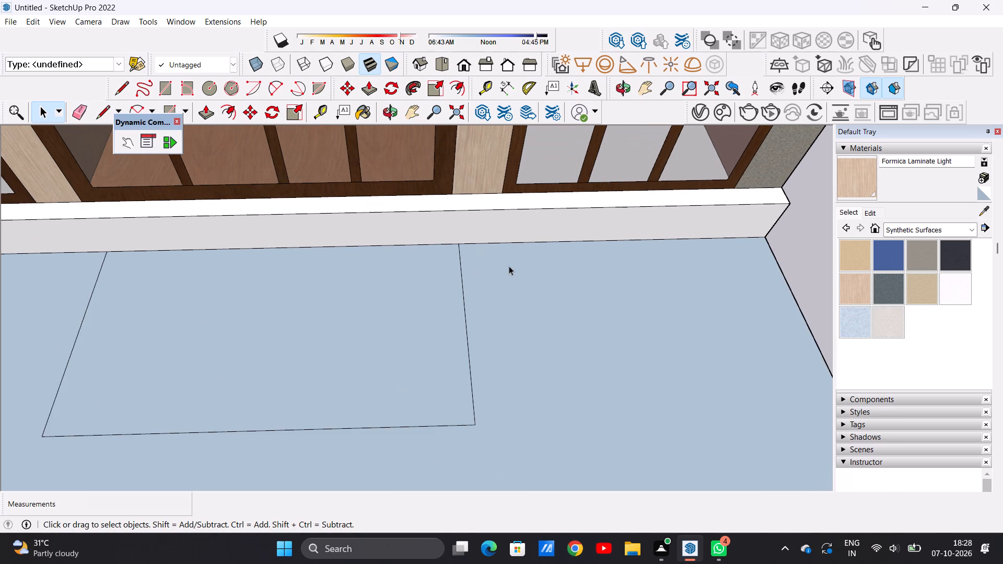
pyautogui.press('l')
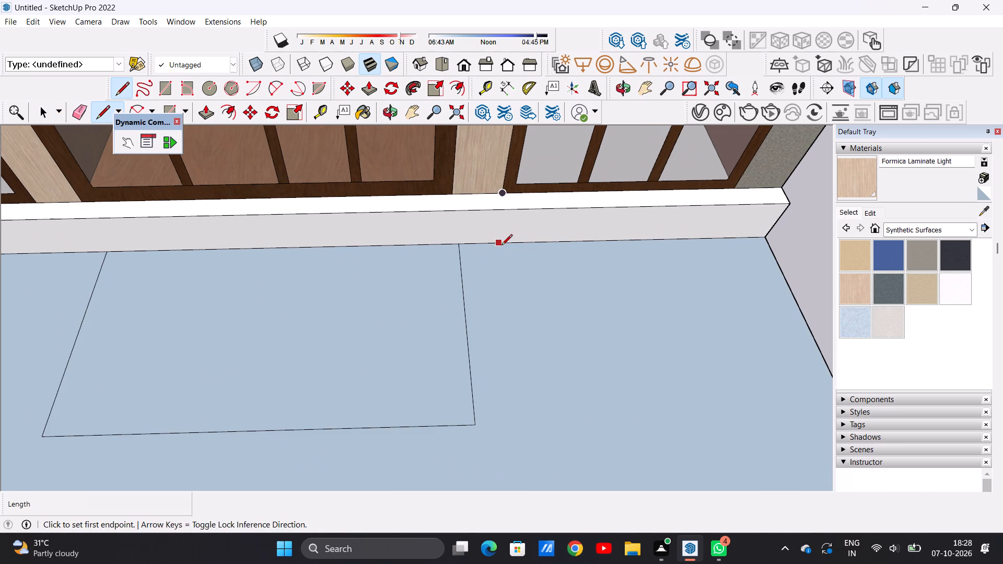
pyautogui.click(501, 245)
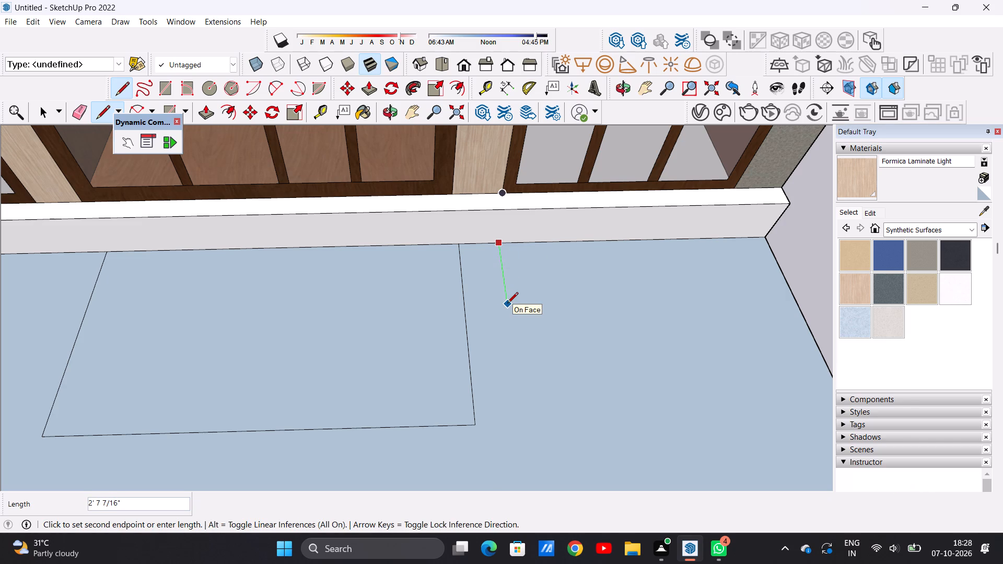
pyautogui.click(507, 304)
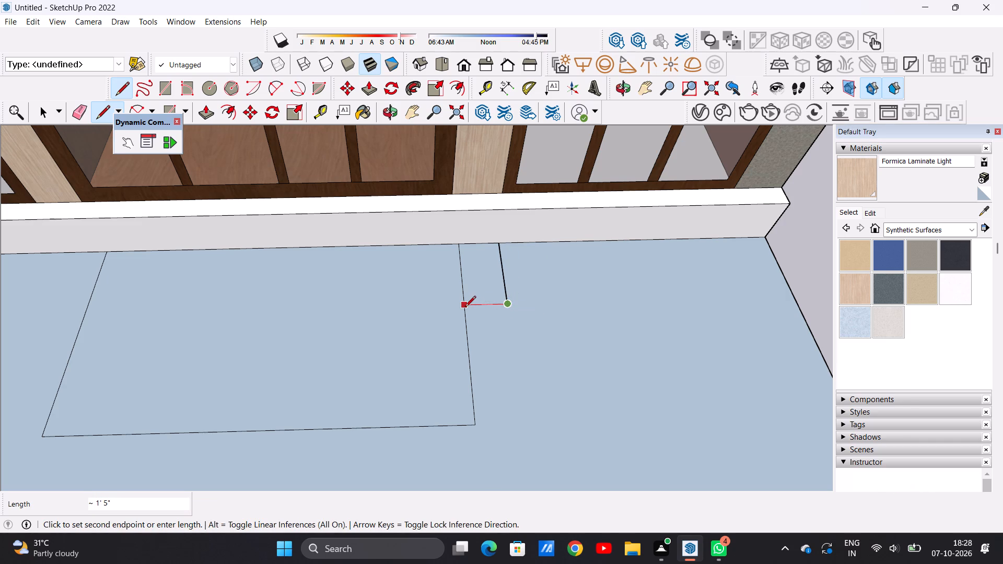
pyautogui.click(464, 307)
# Draw a matching rectangle about 1' 8" by 2' 7 7/16" against the plinth on the entrance rectangle's left side, level with the right one.
pyautogui.scroll(-3, 487, 307)
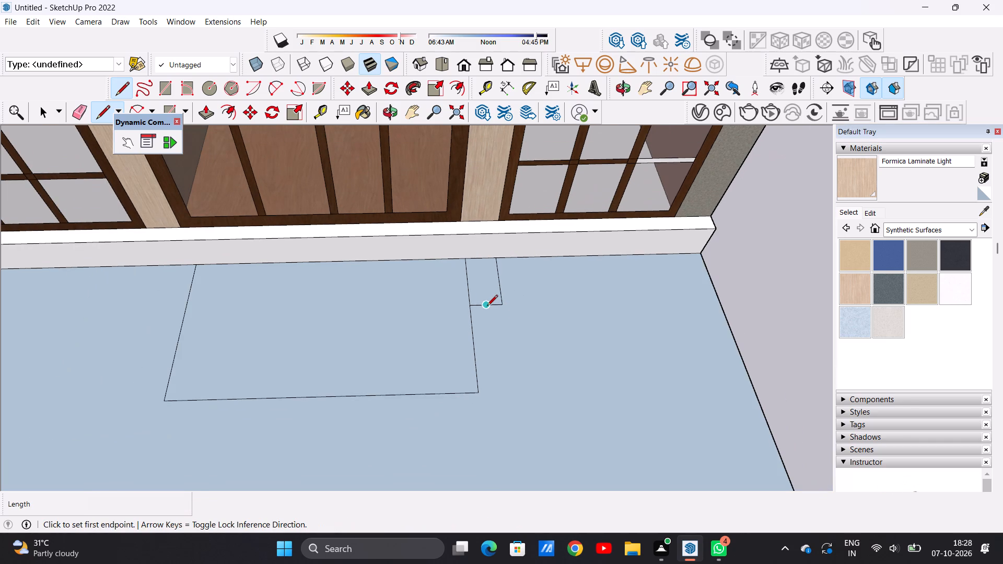
pyautogui.click(185, 310)
pyautogui.scroll(3, 138, 302)
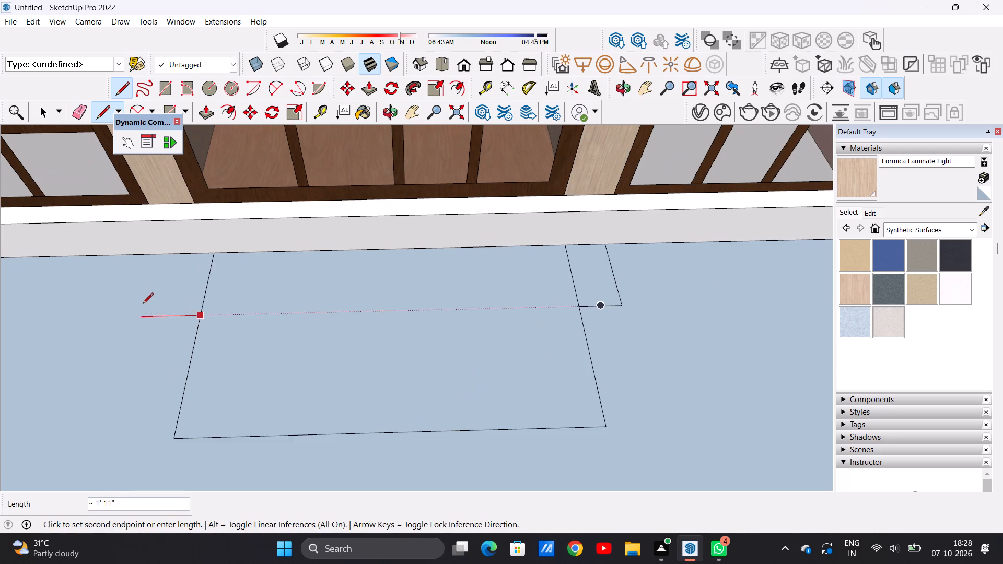
pyautogui.moveTo(147, 305); pyautogui.dragTo(171, 302, button='middle')
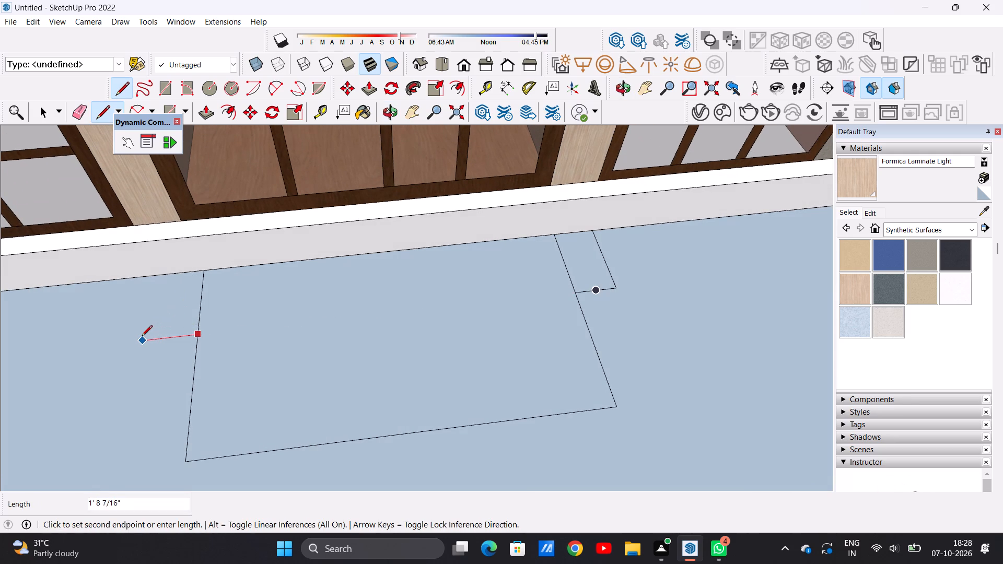
pyautogui.click(142, 337)
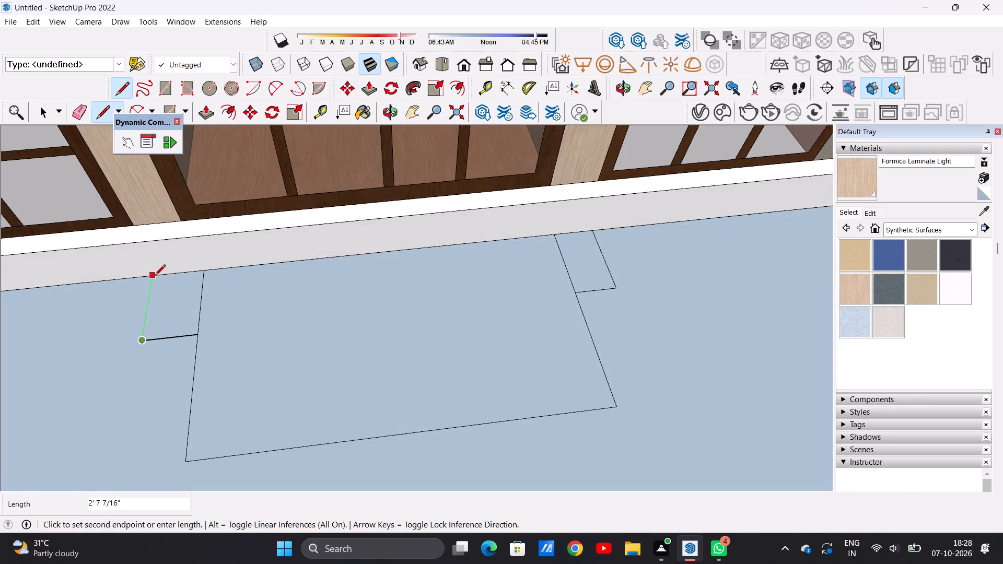
pyautogui.click(155, 276)
pyautogui.press('space')
# Push/Pull the small rectangle at the right of the entrance up 1' 8 3/16" to form a block beside the plinth.
pyautogui.scroll(-9, 278, 313)
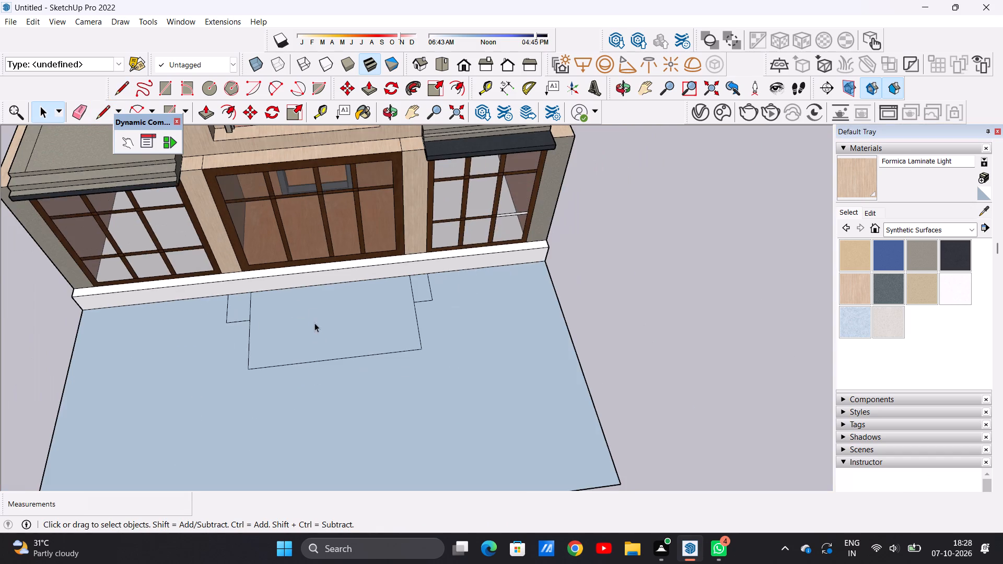
pyautogui.moveTo(317, 332); pyautogui.dragTo(304, 229, button='middle')
pyautogui.scroll(2, 430, 291)
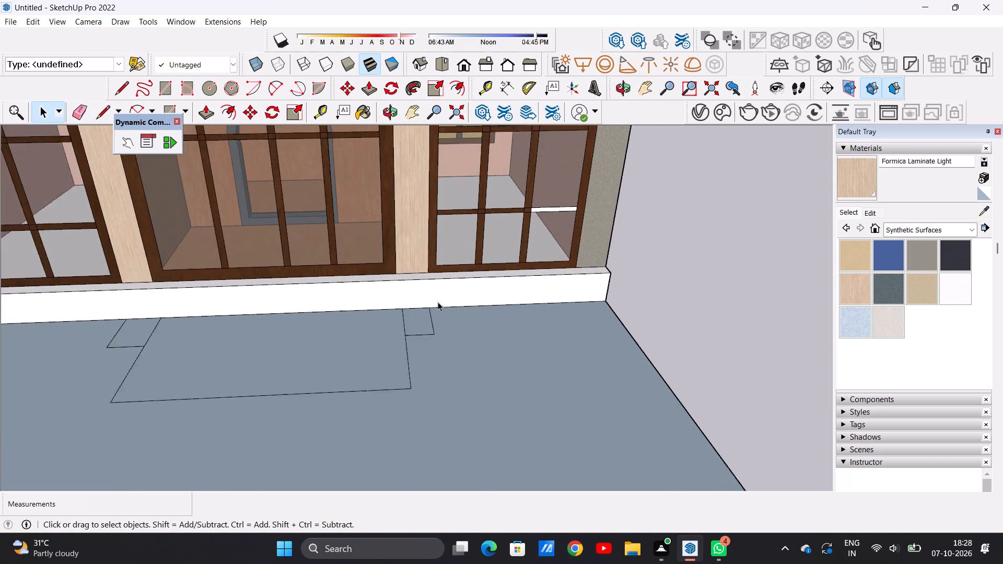
pyautogui.scroll(5, 438, 302)
pyautogui.moveTo(434, 319); pyautogui.dragTo(263, 298, button='middle')
pyautogui.scroll(3, 354, 283)
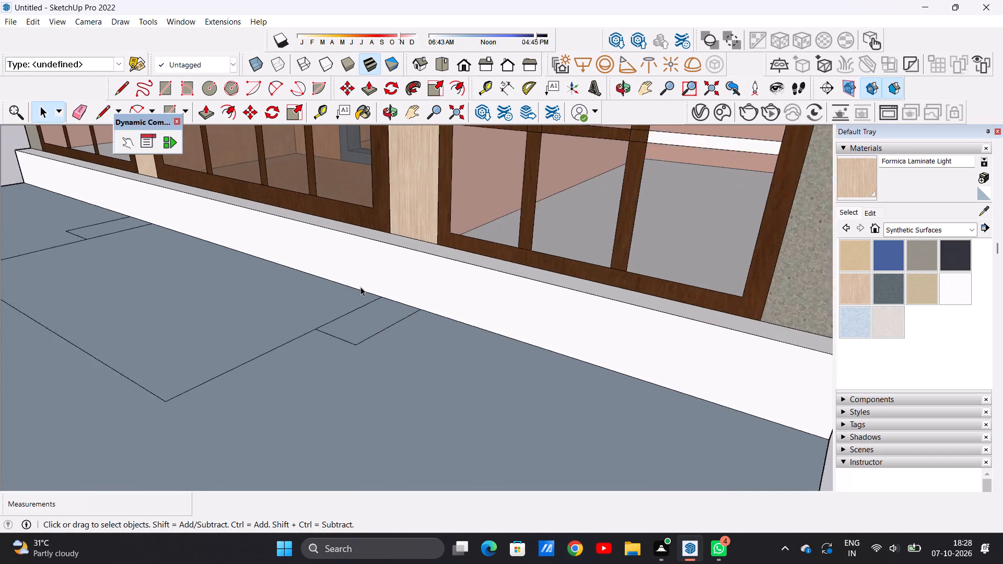
pyautogui.scroll(1, 360, 287)
pyautogui.press('p')
pyautogui.moveTo(399, 300); pyautogui.dragTo(393, 323, button='middle')
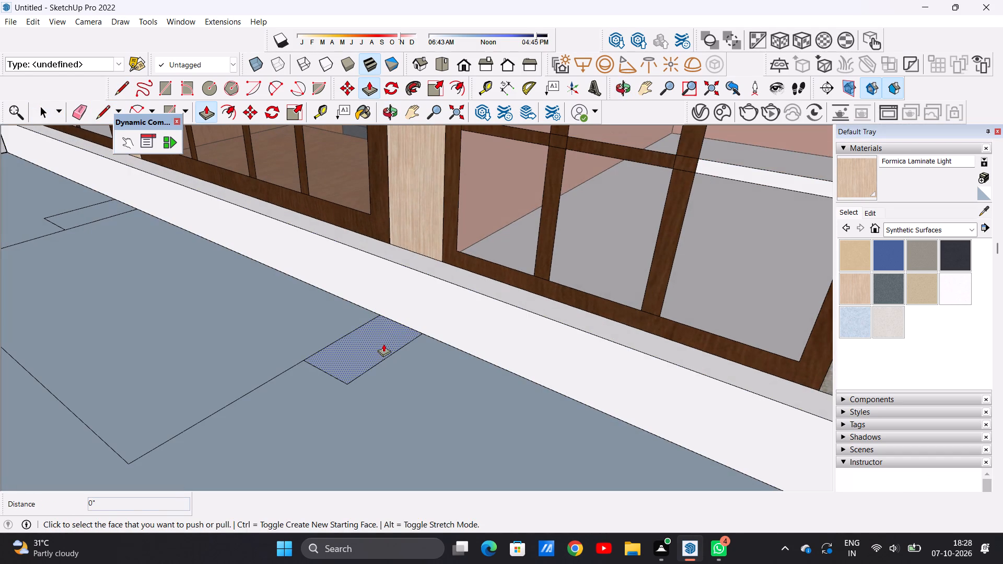
pyautogui.click(383, 343)
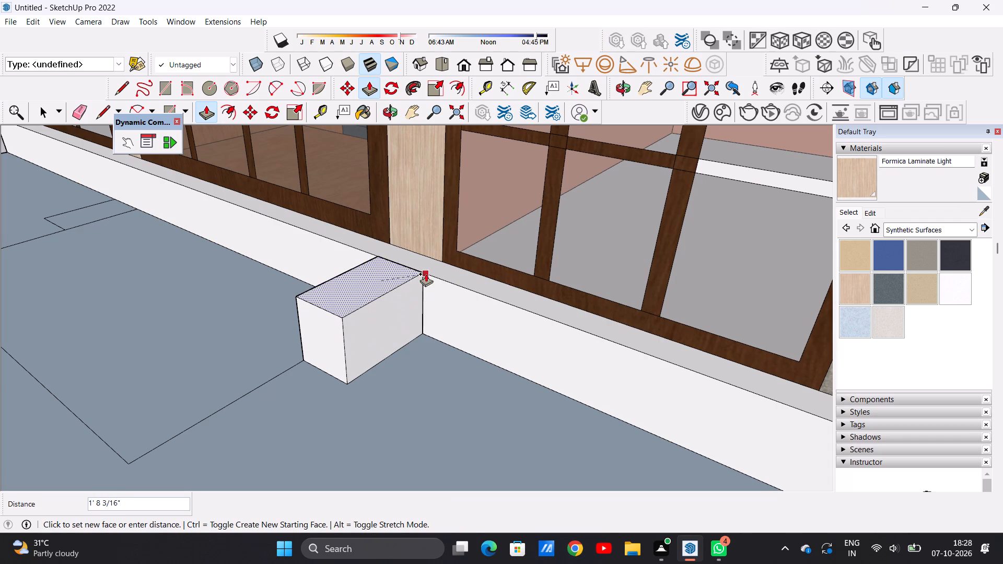
pyautogui.click(426, 273)
# Push/Pull the small rectangle at the left of the entrance up 1' 8 3/16" to match the opposite block.
pyautogui.scroll(-16, 406, 325)
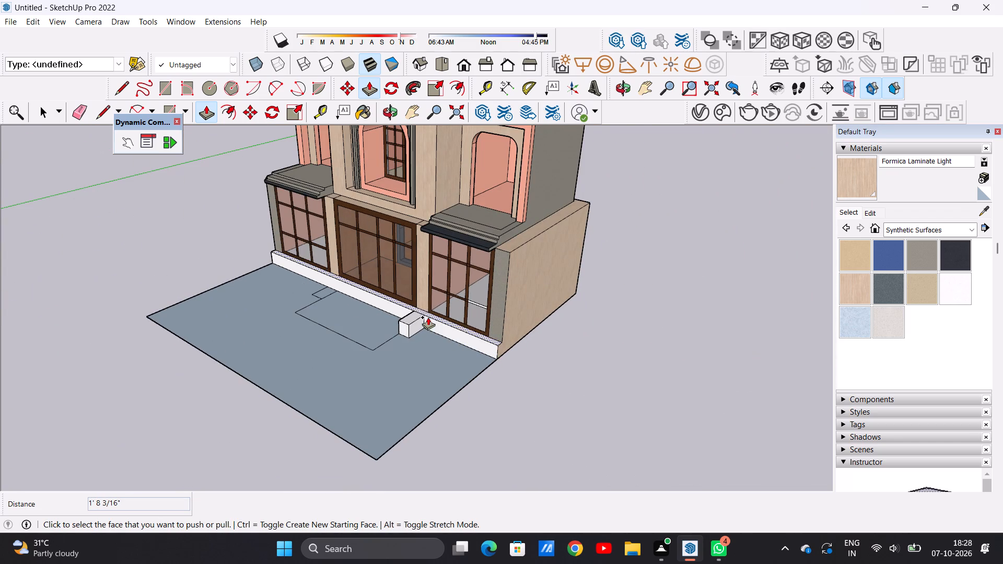
pyautogui.scroll(-4, 426, 311)
pyautogui.moveTo(350, 303); pyautogui.dragTo(481, 305, button='middle')
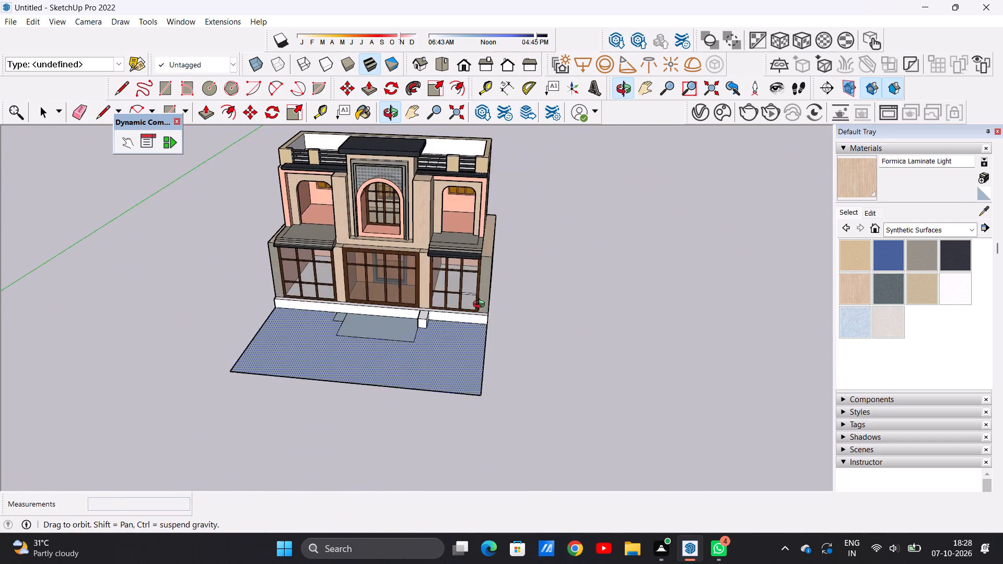
pyautogui.moveTo(481, 305); pyautogui.dragTo(498, 301, button='middle')
pyautogui.moveTo(322, 313); pyautogui.dragTo(372, 320, button='middle')
pyautogui.scroll(5, 341, 336)
pyautogui.moveTo(329, 320); pyautogui.dragTo(368, 336, button='middle')
pyautogui.scroll(2, 349, 335)
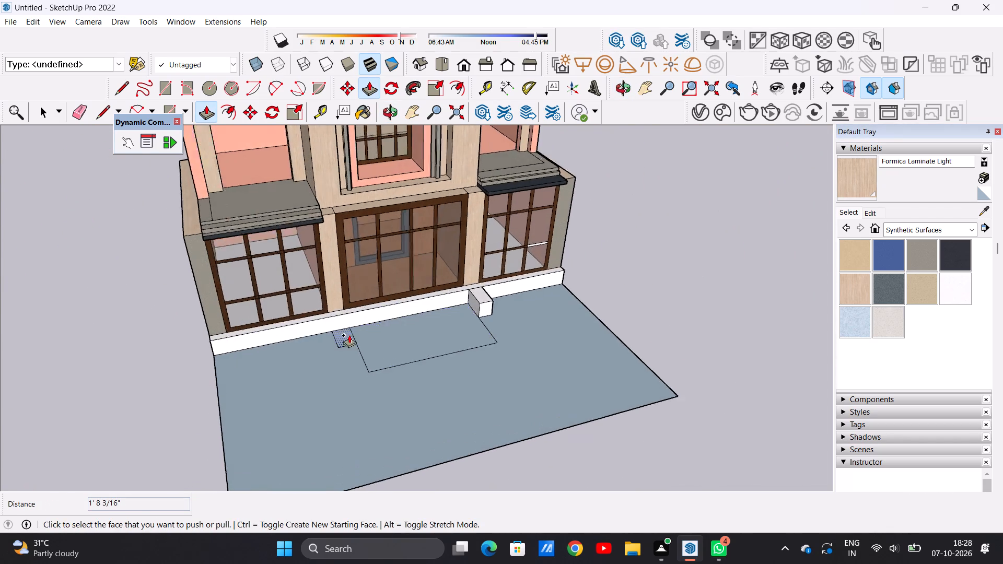
pyautogui.scroll(8, 349, 335)
pyautogui.click(345, 330)
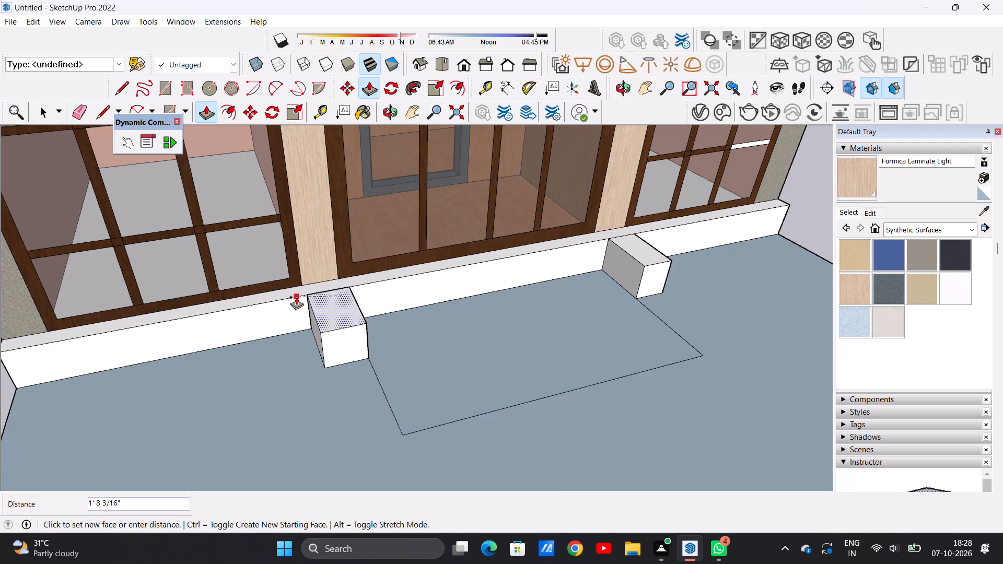
pyautogui.moveTo(298, 297); pyautogui.dragTo(323, 299, button='middle')
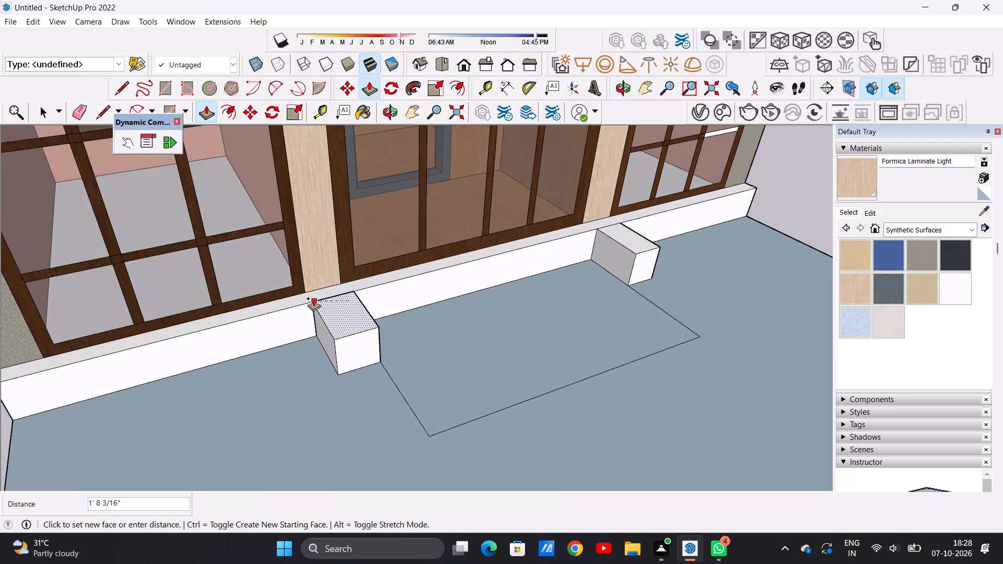
pyautogui.click(313, 300)
pyautogui.press('space')
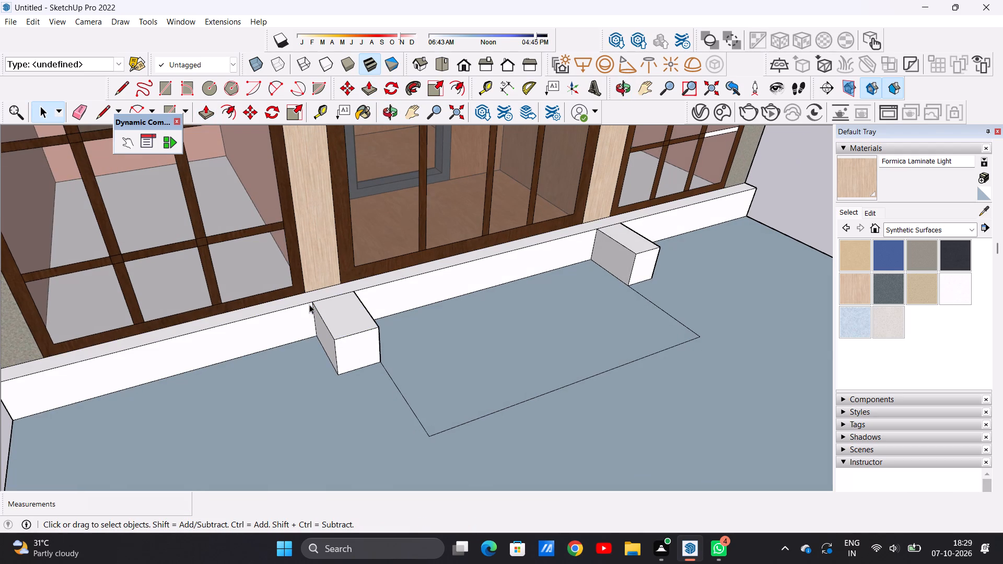
# Draw three 12' 3 3/4" lines across the entrance rectangle, parallel to the plinth, dividing it into four step strips.
pyautogui.scroll(-7, 312, 309)
pyautogui.moveTo(370, 331); pyautogui.dragTo(255, 329, button='middle')
pyautogui.moveTo(416, 296); pyautogui.dragTo(431, 398, button='middle')
pyautogui.scroll(4, 449, 340)
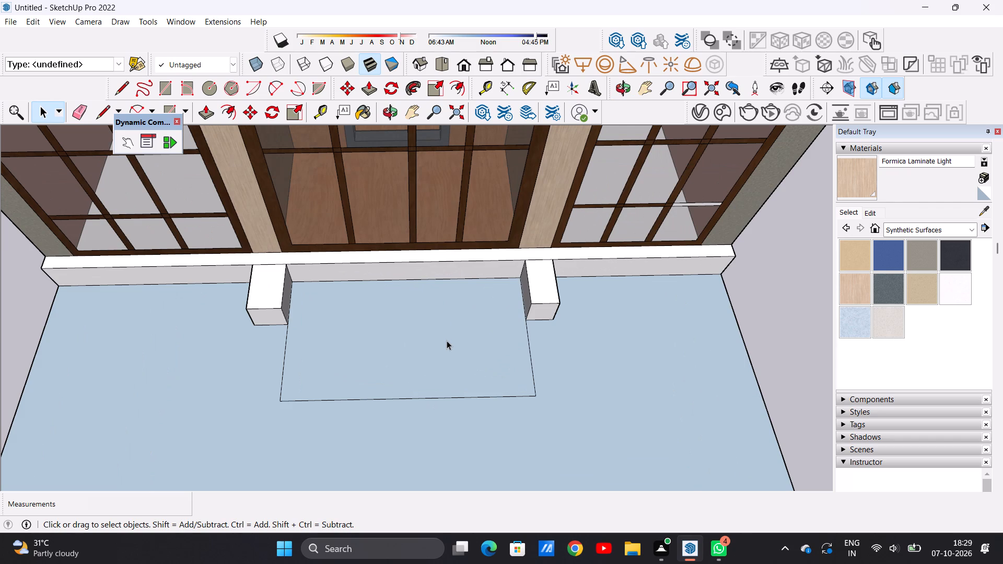
pyautogui.press('l')
pyautogui.scroll(9, 290, 307)
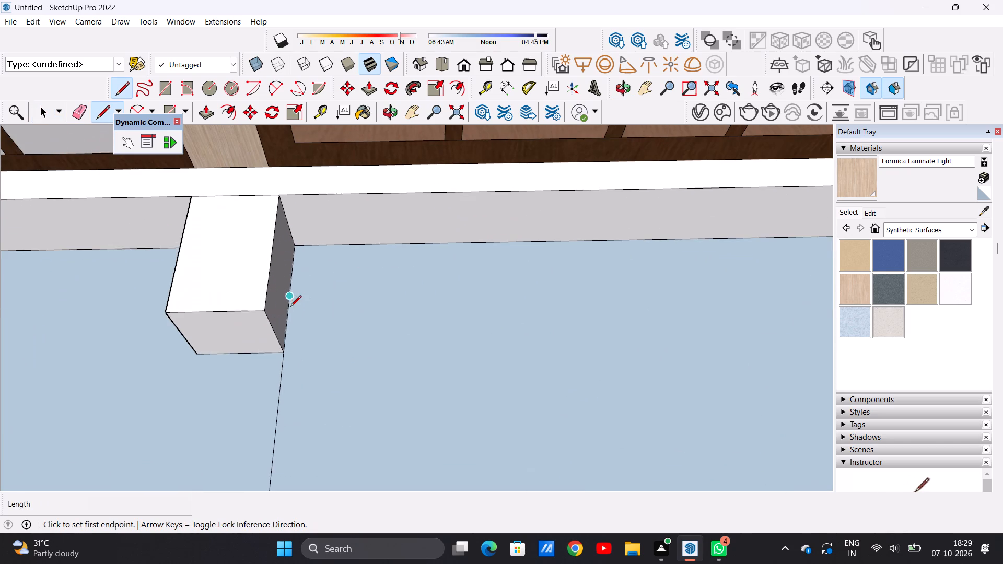
pyautogui.click(291, 312)
pyautogui.scroll(-5, 432, 308)
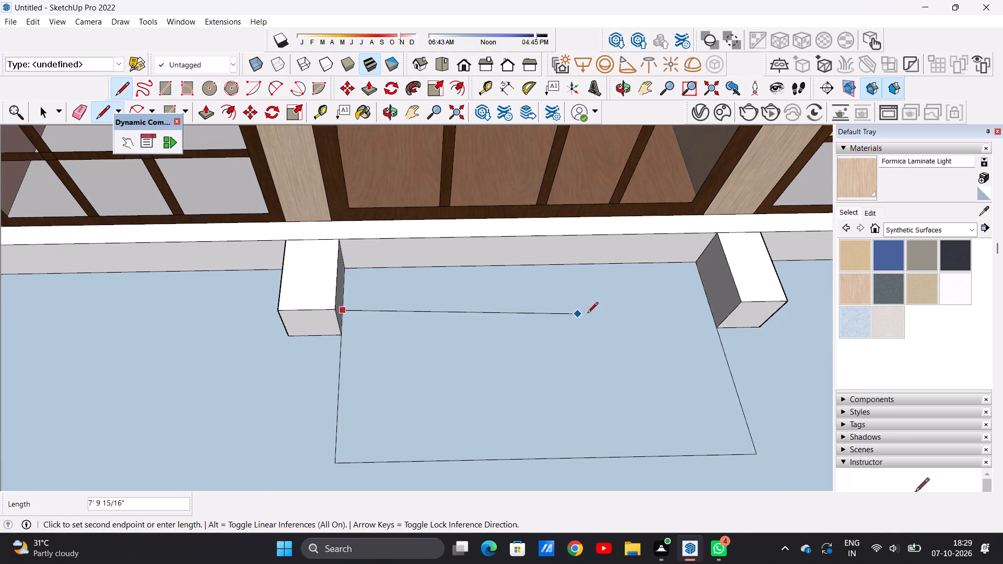
pyautogui.click(712, 302)
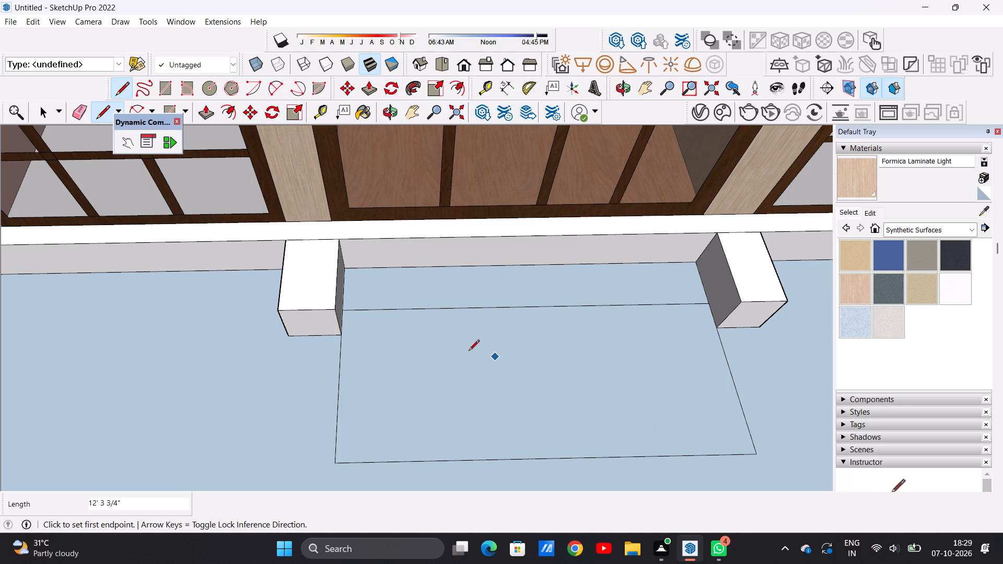
pyautogui.scroll(3, 350, 344)
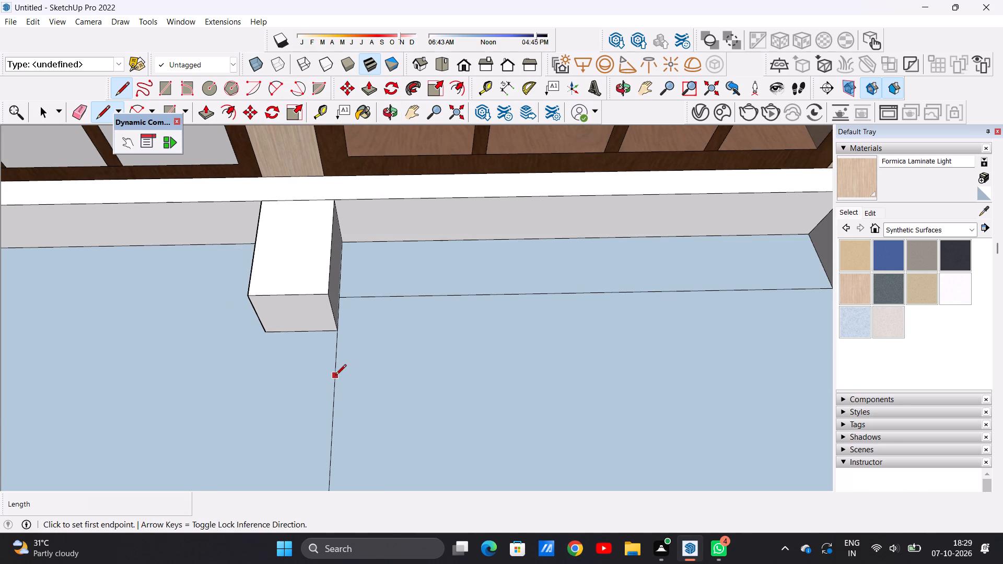
pyautogui.click(335, 376)
pyautogui.scroll(-9, 473, 367)
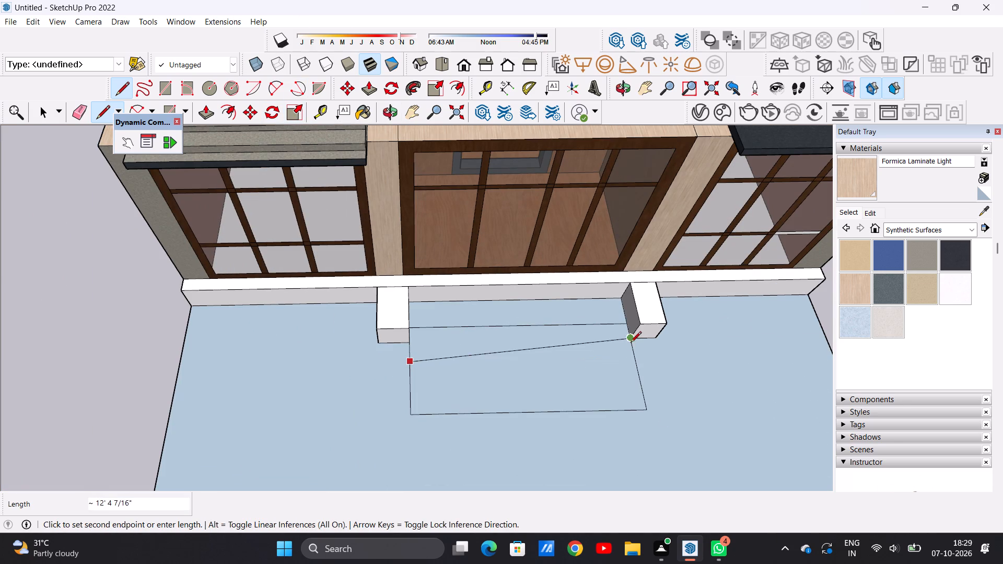
pyautogui.click(635, 359)
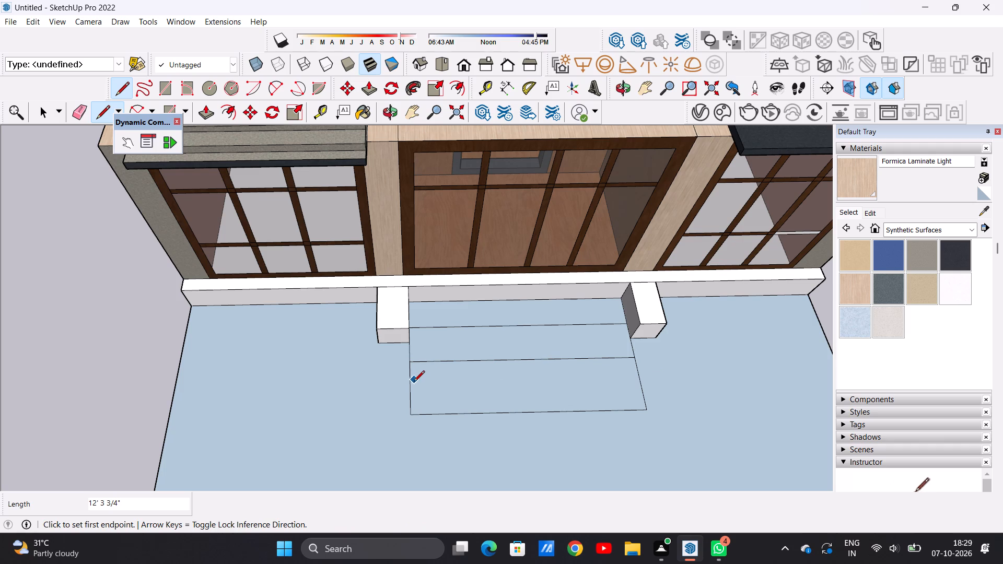
pyautogui.click(413, 390)
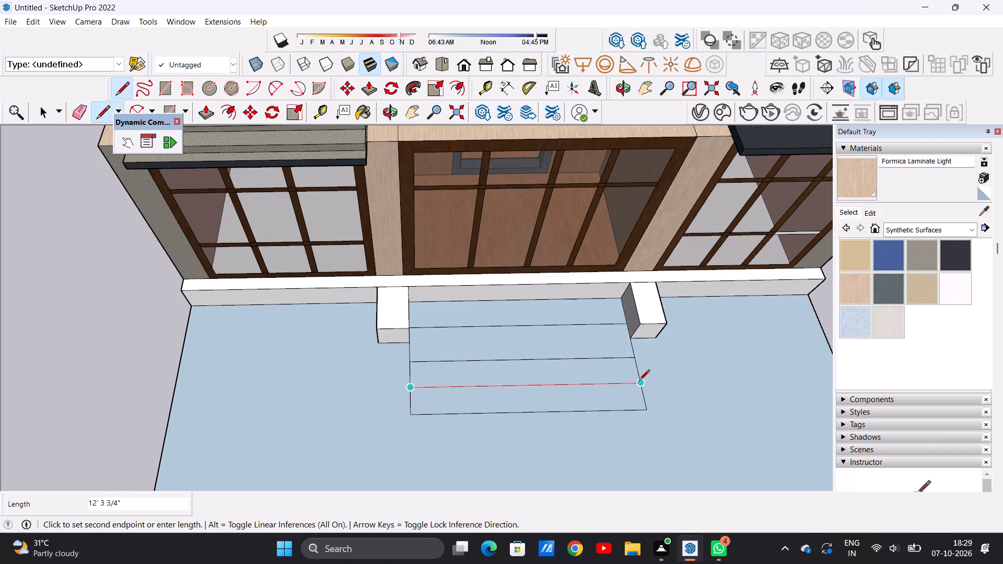
pyautogui.click(639, 381)
pyautogui.press('space')
# Examine the entrance side blocks and step divisions against the whole facade, from an elevated corner view and up close.
pyautogui.scroll(-7, 522, 369)
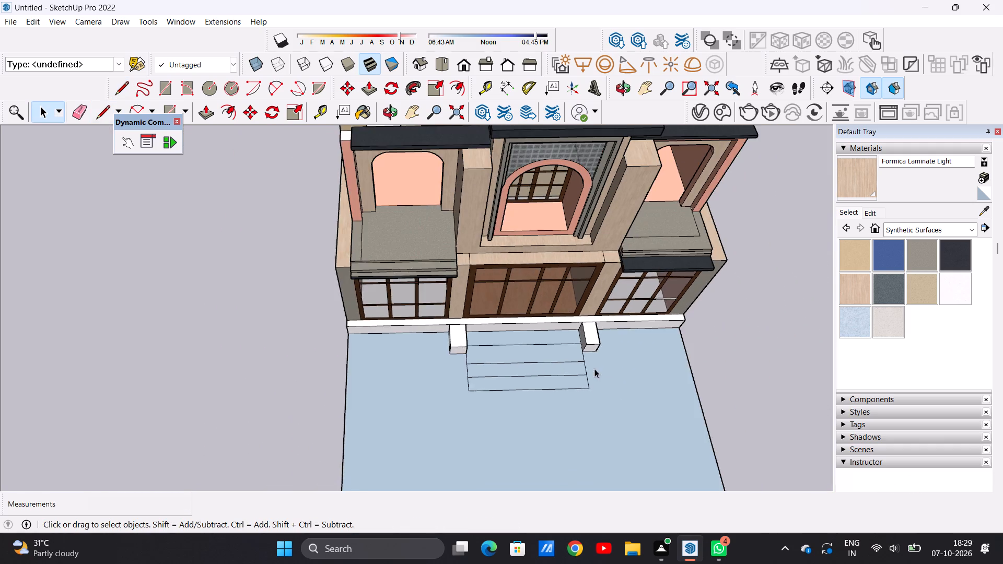
pyautogui.moveTo(594, 371); pyautogui.dragTo(436, 318, button='middle')
pyautogui.scroll(-5, 426, 315)
pyautogui.moveTo(508, 397); pyautogui.dragTo(473, 354, button='middle')
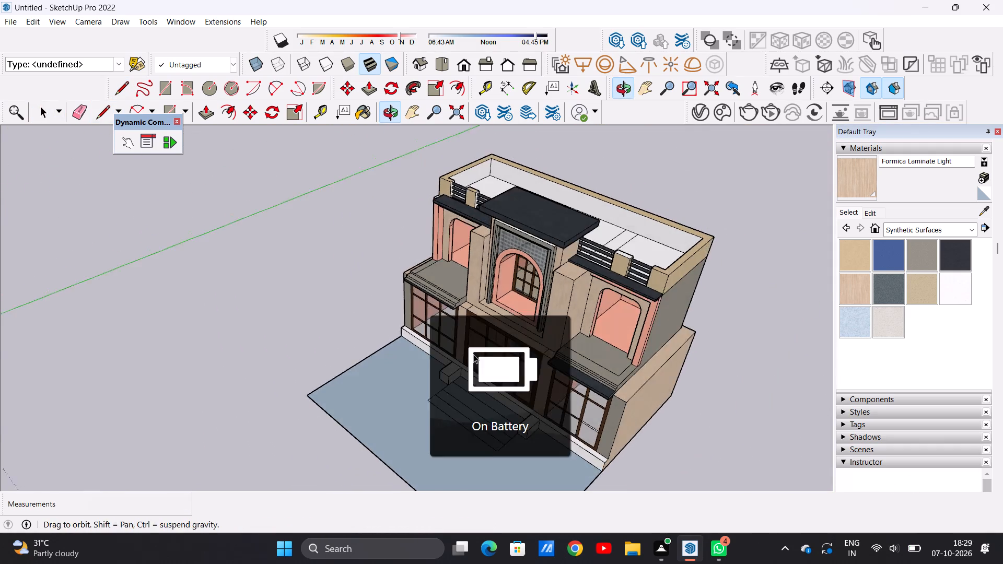
pyautogui.moveTo(473, 354); pyautogui.dragTo(475, 357, button='middle')
pyautogui.scroll(1, 473, 354)
pyautogui.scroll(-6, 461, 342)
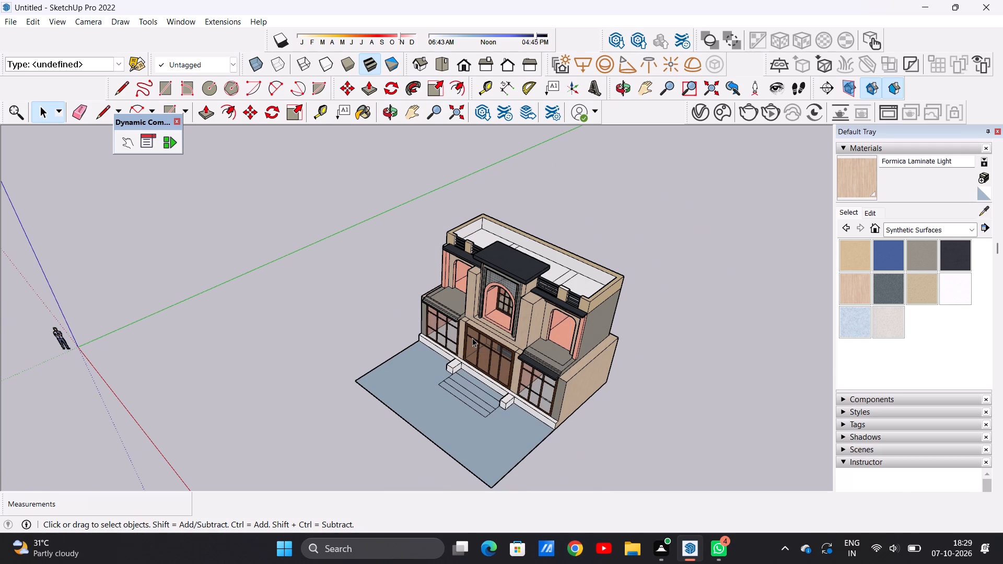
pyautogui.scroll(-3, 537, 316)
pyautogui.scroll(6, 516, 381)
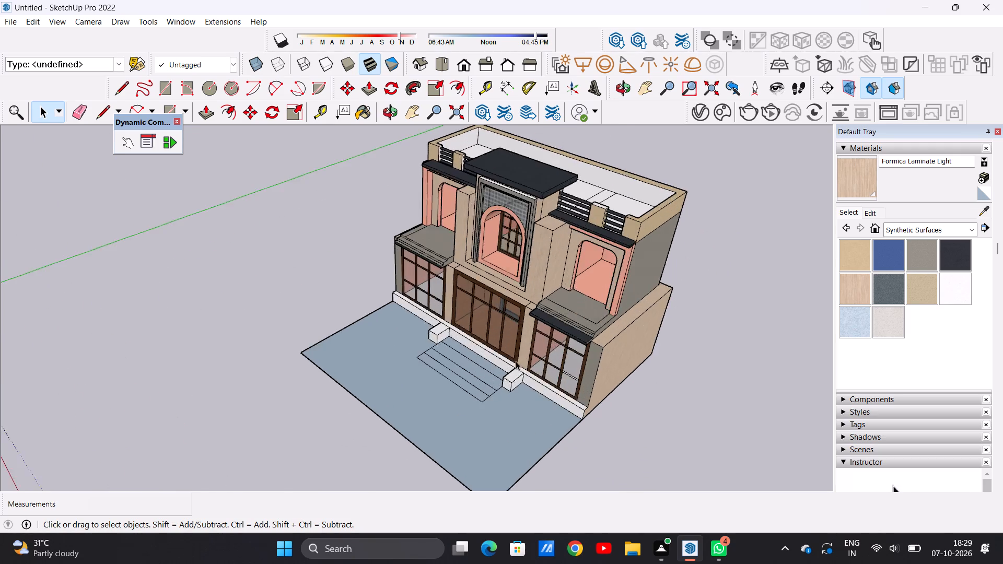
pyautogui.scroll(-1, 515, 363)
pyautogui.scroll(1, 515, 363)
pyautogui.scroll(-1, 515, 363)
pyautogui.scroll(14, 515, 363)
pyautogui.scroll(4, 439, 392)
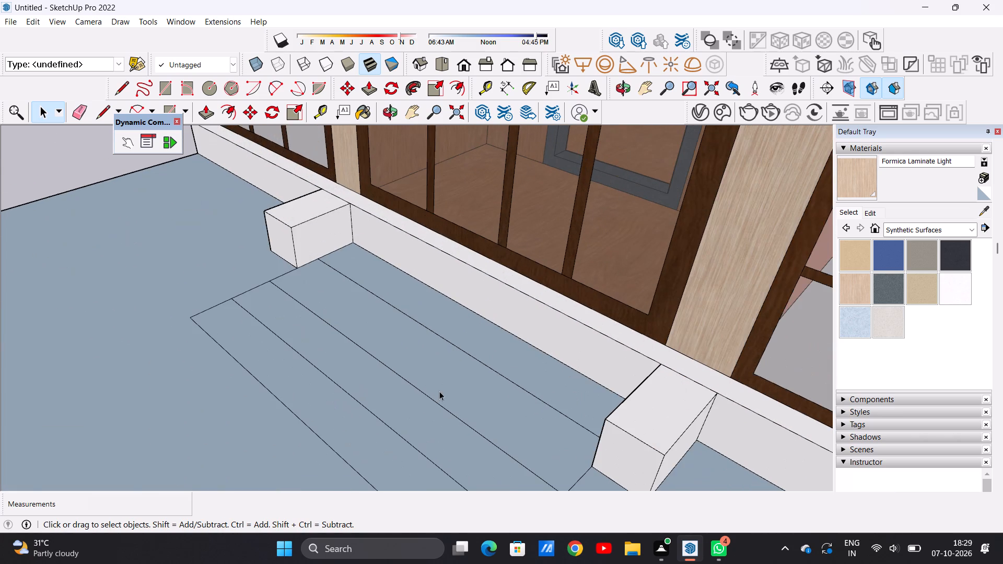
pyautogui.scroll(-7, 434, 379)
pyautogui.scroll(4, 437, 402)
# Delete the middle division line of the entrance rectangle and redraw it 12' 3 3/4" long between the two side edges, parallel to the plinth.
pyautogui.click(442, 386)
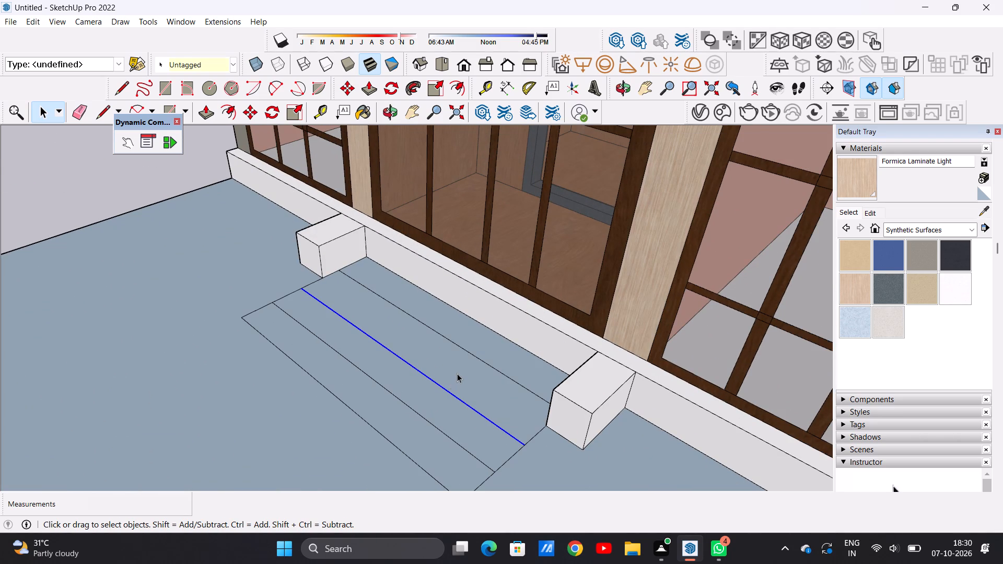
pyautogui.press('Delete')
pyautogui.press('l')
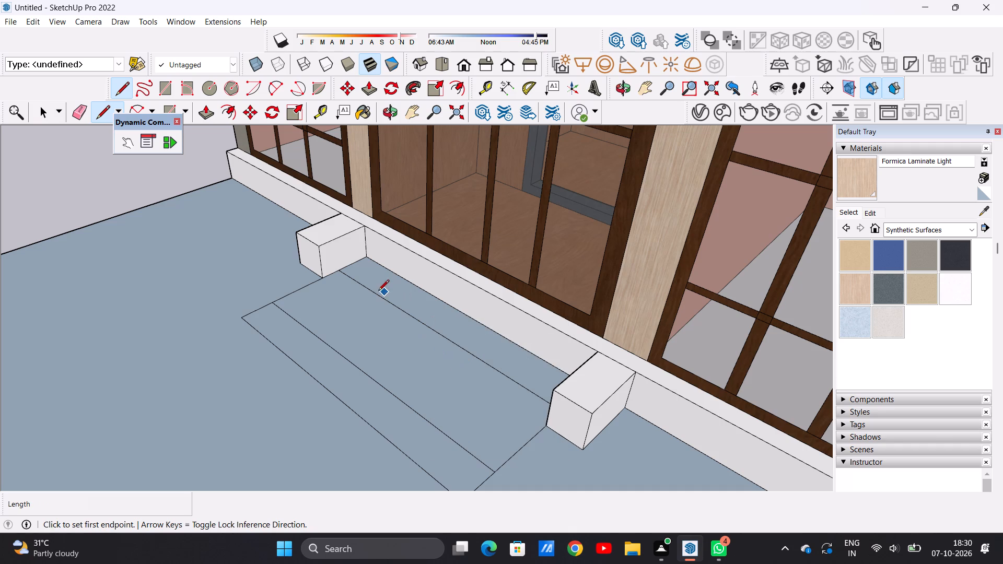
pyautogui.scroll(4, 307, 286)
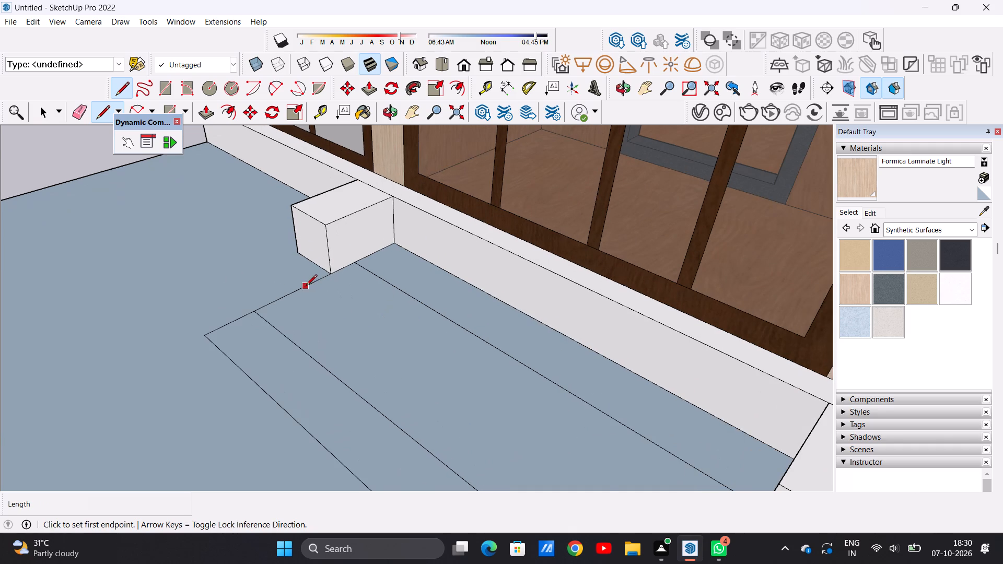
pyautogui.click(304, 286)
pyautogui.scroll(-3, 359, 310)
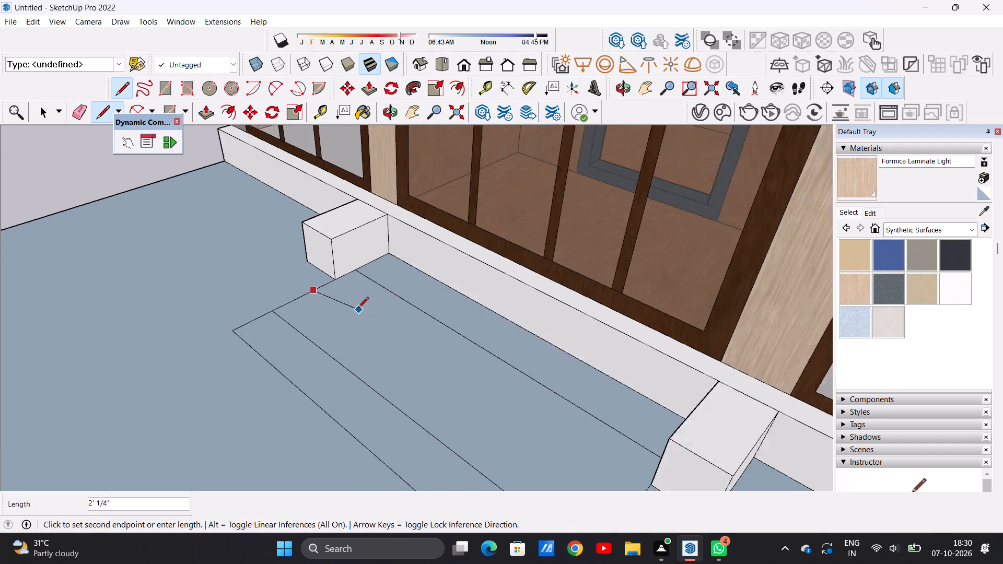
pyautogui.scroll(-3, 358, 309)
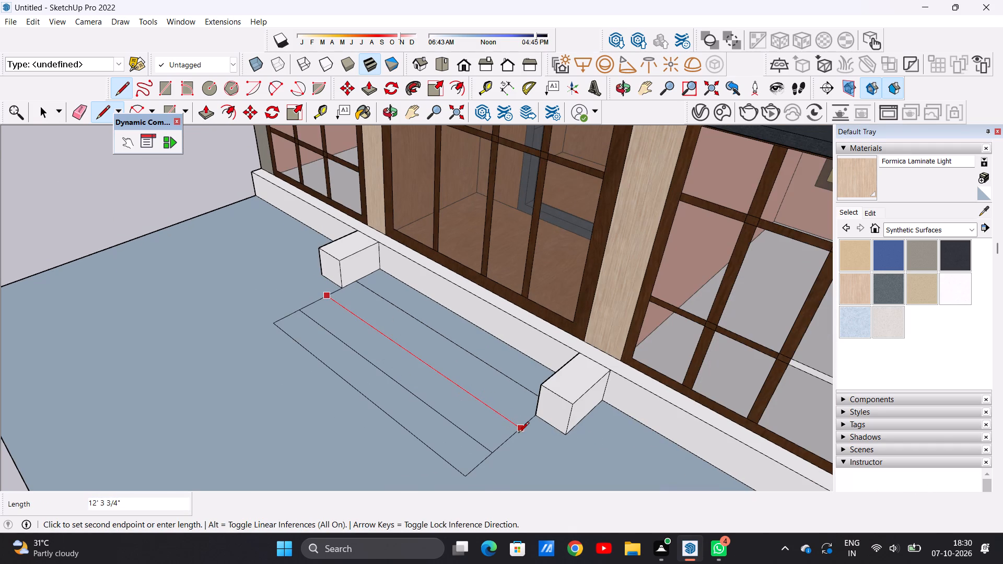
pyautogui.click(520, 430)
pyautogui.press('space')
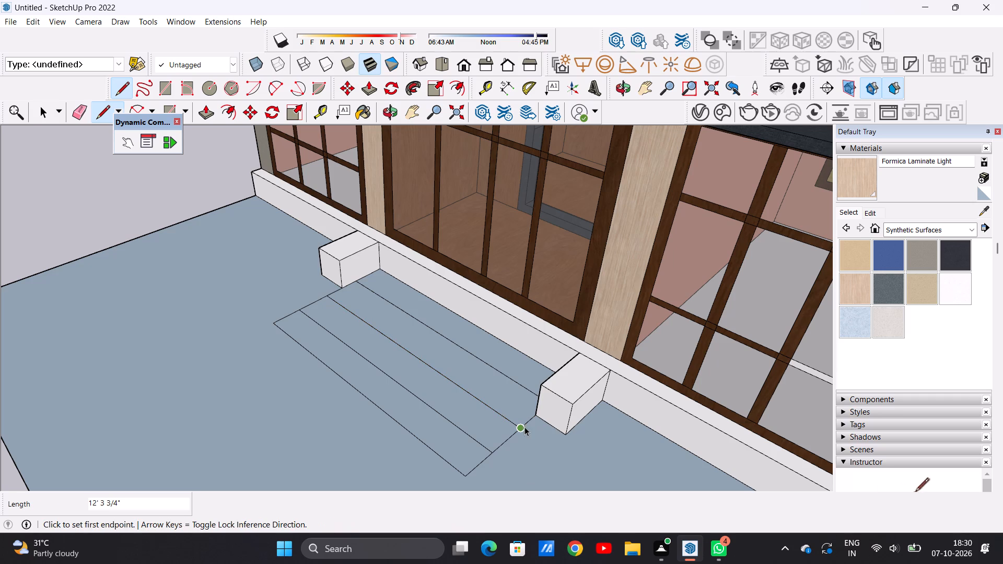
# Push/Pull the step strip nearest the plinth up 1' 8 3/16", level with the plinth top and side blocks.
pyautogui.scroll(12, 497, 446)
pyautogui.scroll(-16, 448, 320)
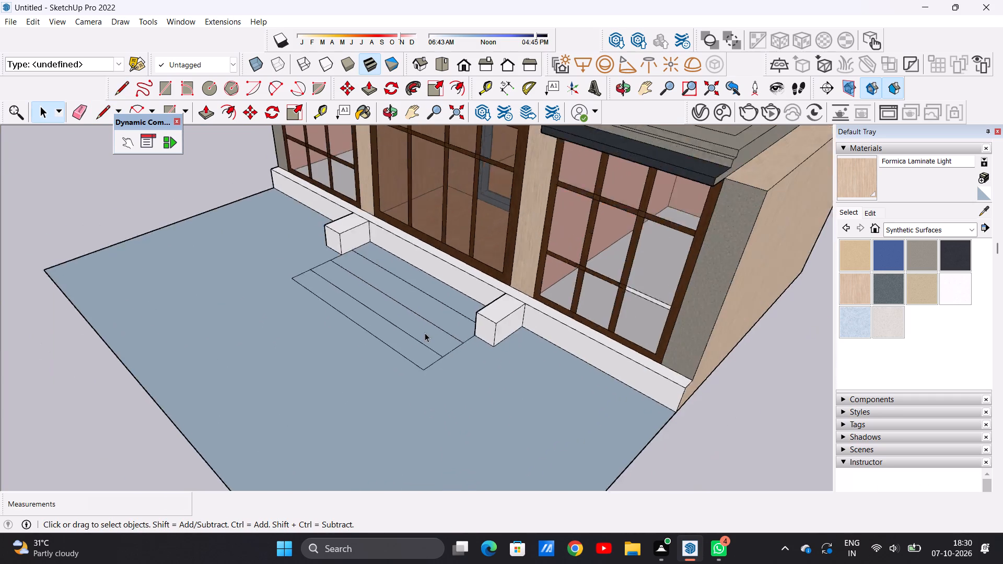
pyautogui.scroll(-2, 425, 333)
pyautogui.scroll(6, 436, 289)
pyautogui.moveTo(408, 293); pyautogui.dragTo(383, 308, button='middle')
pyautogui.scroll(-9, 382, 312)
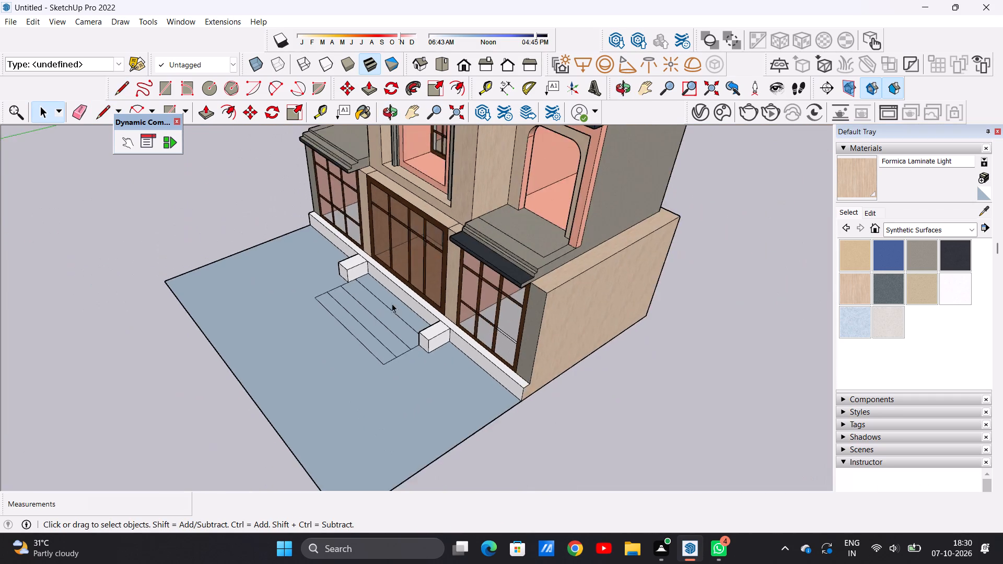
pyautogui.scroll(8, 400, 303)
pyautogui.press('p')
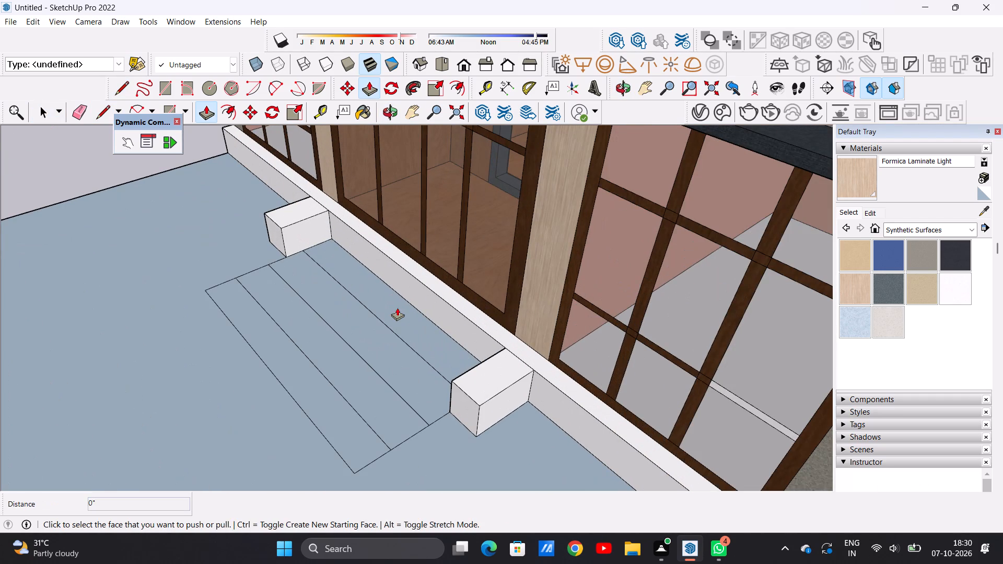
pyautogui.scroll(4, 425, 327)
pyautogui.click(427, 331)
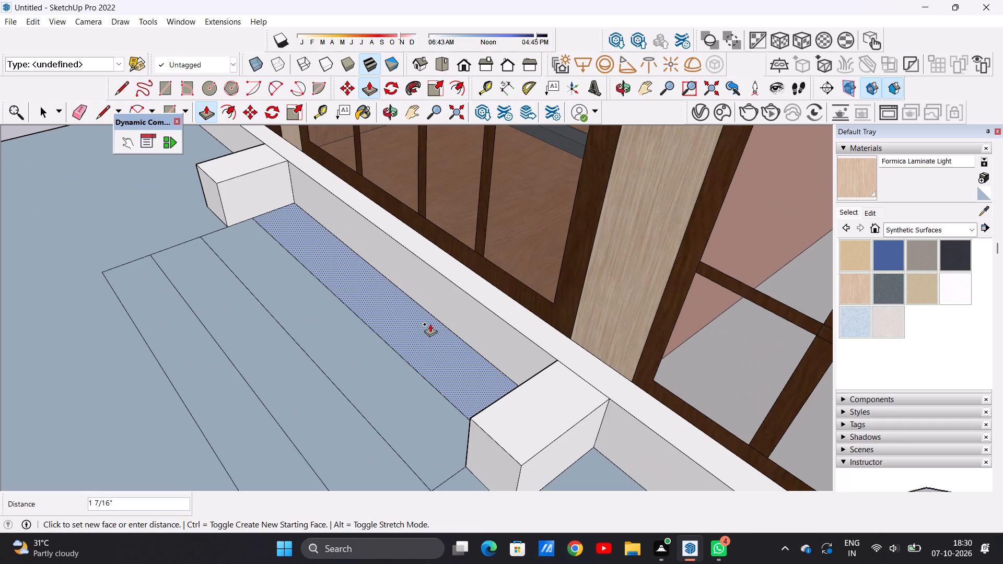
pyautogui.click(484, 303)
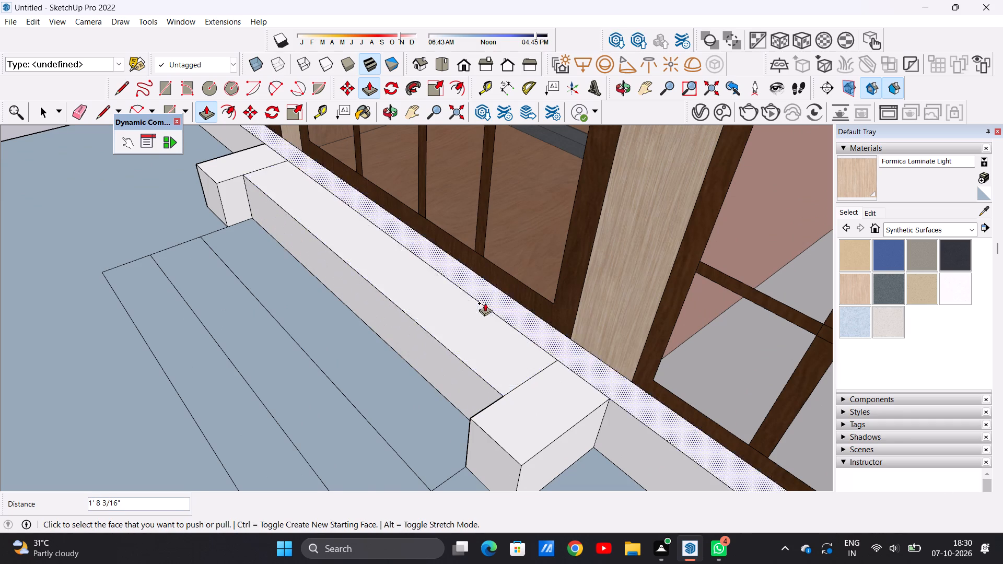
# Push/Pull the second step strip from the plinth up 1' 2 7/16".
pyautogui.scroll(-3, 459, 308)
pyautogui.click(426, 365)
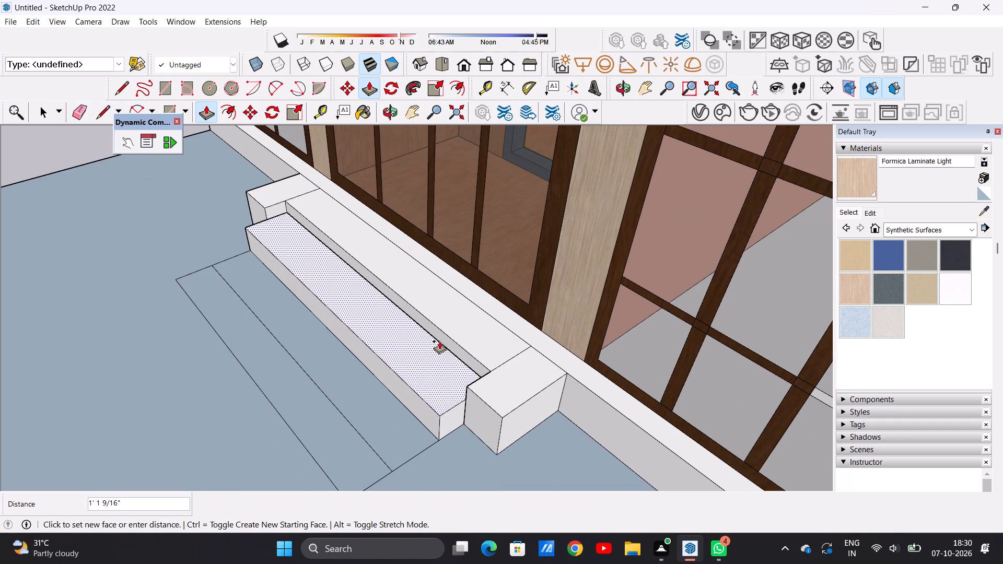
pyautogui.click(441, 339)
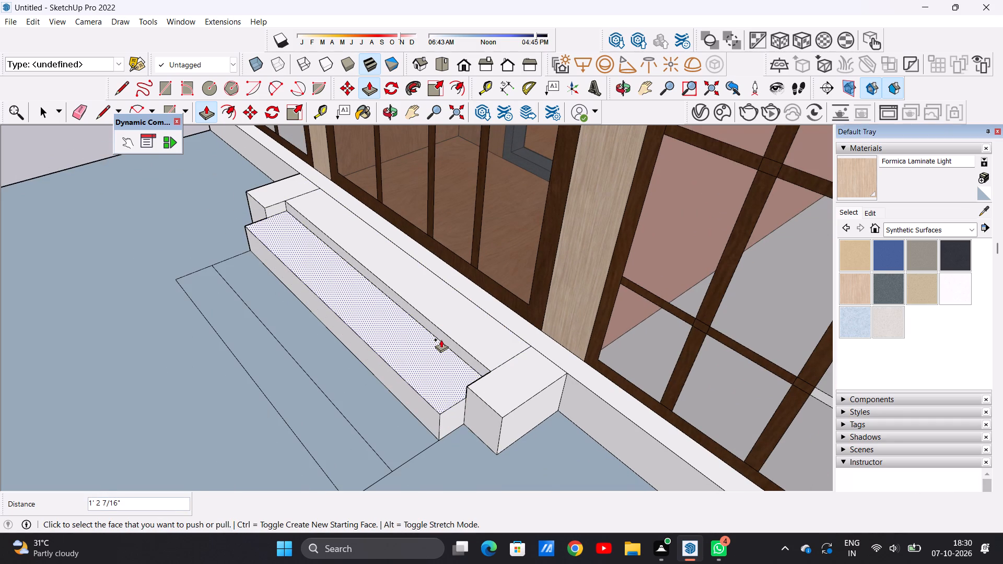
# Push/Pull the third step strip from the plinth up 8 5/8".
pyautogui.scroll(-4, 392, 332)
pyautogui.moveTo(381, 352); pyautogui.dragTo(415, 280, button='middle')
pyautogui.scroll(5, 398, 357)
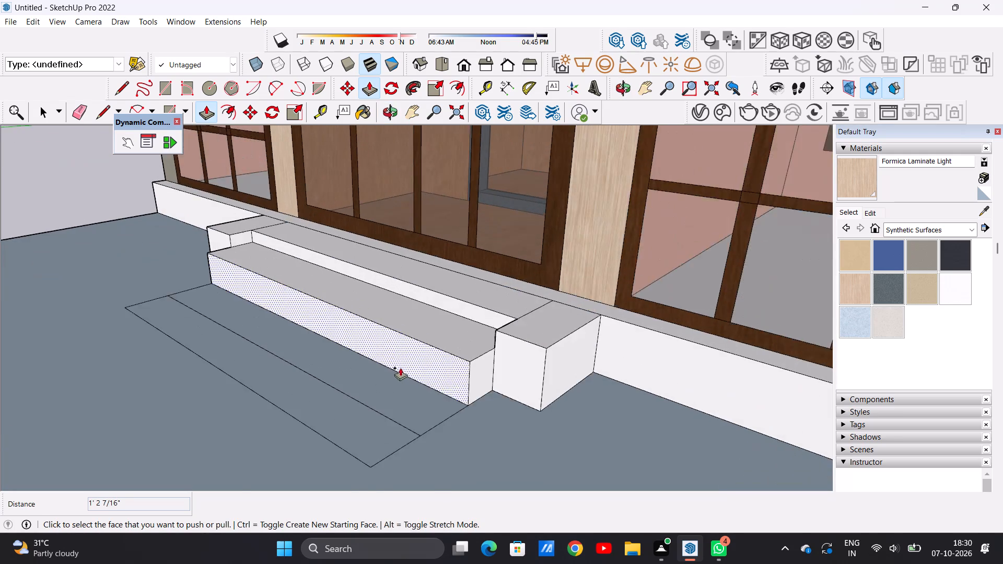
pyautogui.scroll(5, 400, 368)
pyautogui.click(400, 392)
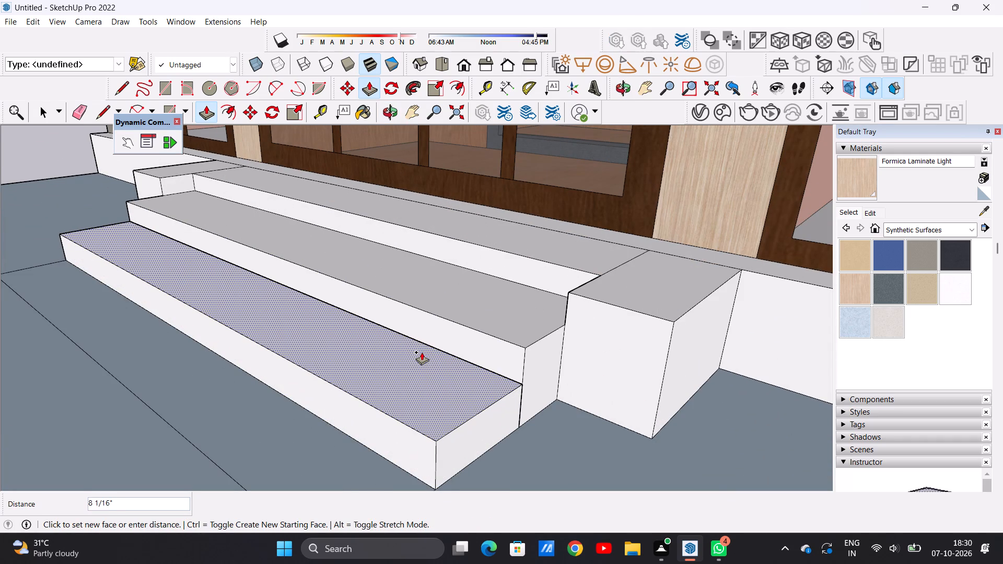
pyautogui.click(422, 349)
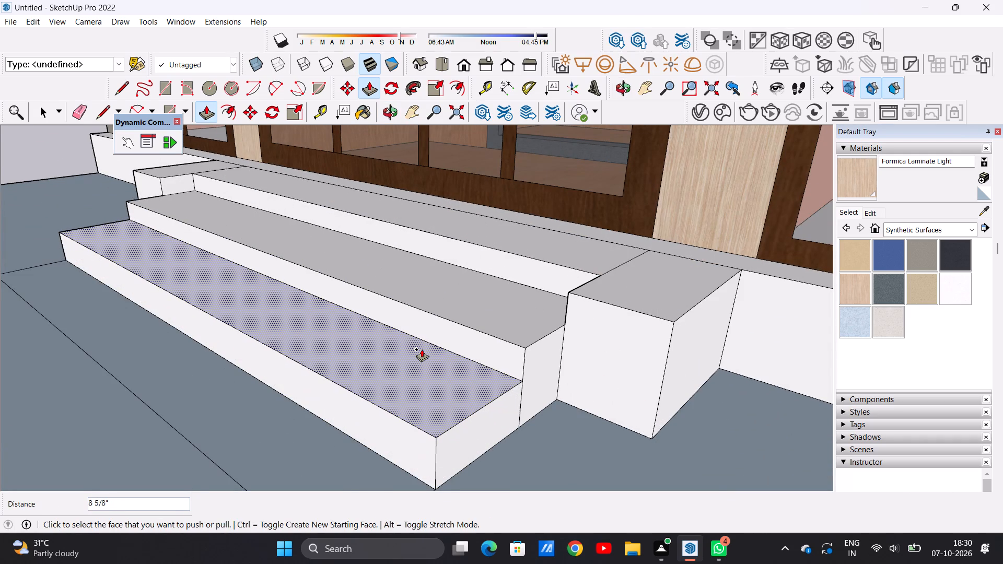
# Push/Pull the outermost step strip up 5 1/2" to form the lowest step.
pyautogui.scroll(-3, 400, 332)
pyautogui.scroll(4, 337, 418)
pyautogui.click(337, 424)
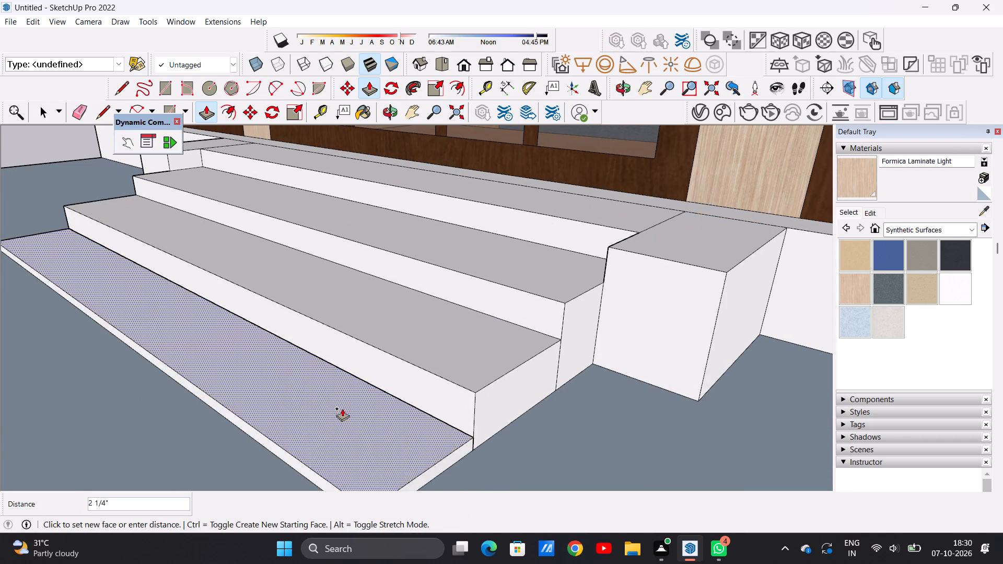
pyautogui.click(352, 389)
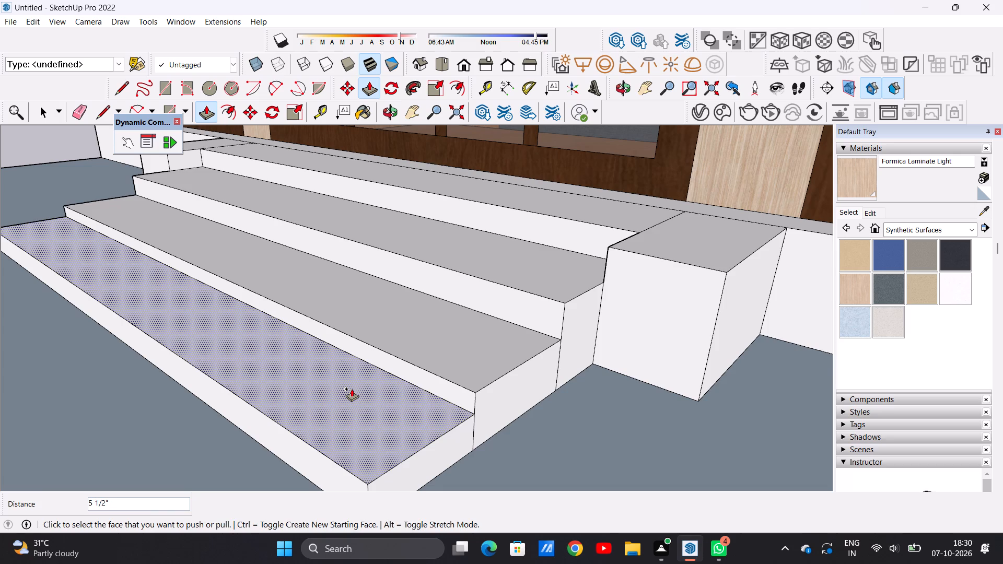
pyautogui.press('space')
# Draw a rectangle about 9' 6 1/8" by 6' 10 3/16" on the ground before the right-hand window, from the entrance block's plinth corner to the ground's side edge.
pyautogui.scroll(-18, 294, 384)
pyautogui.moveTo(225, 359); pyautogui.dragTo(422, 341, button='middle')
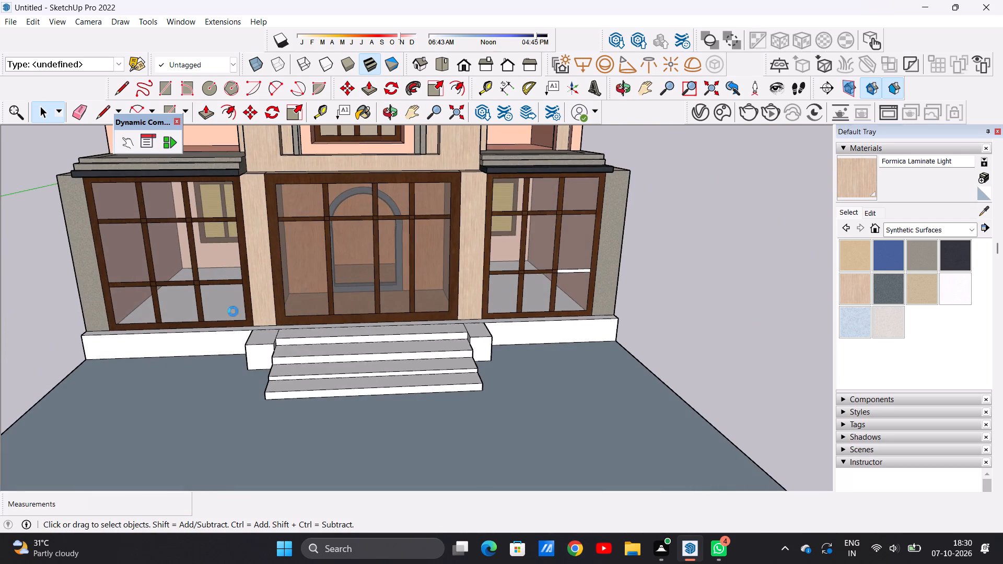
pyautogui.scroll(-16, 223, 321)
pyautogui.scroll(5, 398, 333)
pyautogui.scroll(1, 322, 336)
pyautogui.moveTo(322, 336); pyautogui.dragTo(318, 387, button='middle')
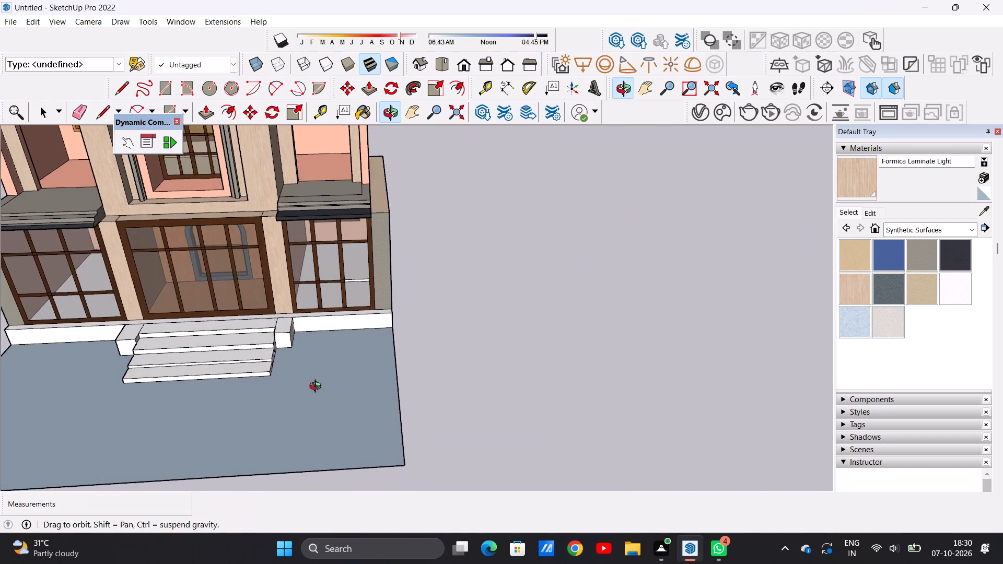
pyautogui.moveTo(318, 387); pyautogui.dragTo(317, 387, button='middle')
pyautogui.scroll(2, 343, 352)
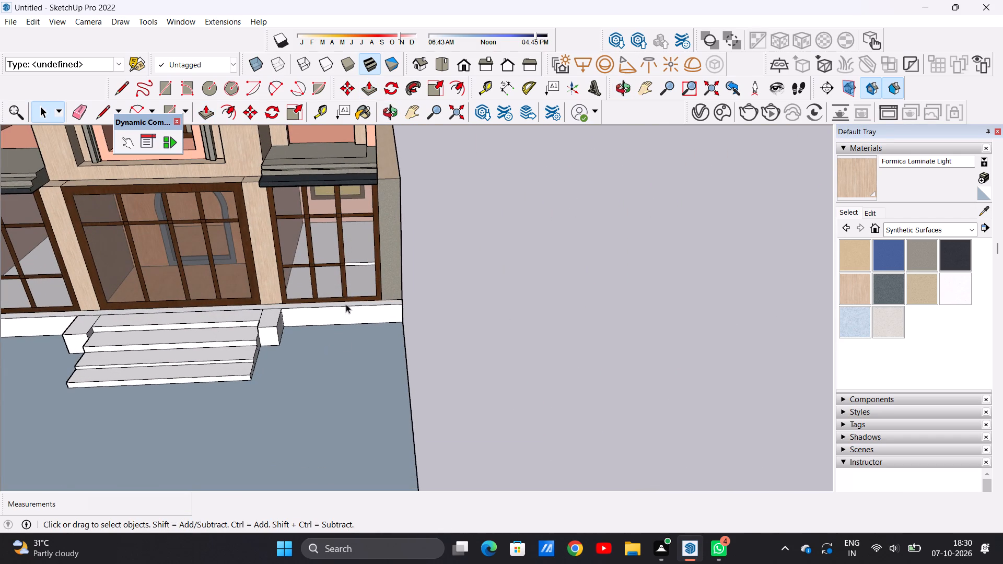
pyautogui.scroll(-2, 361, 313)
pyautogui.scroll(8, 321, 325)
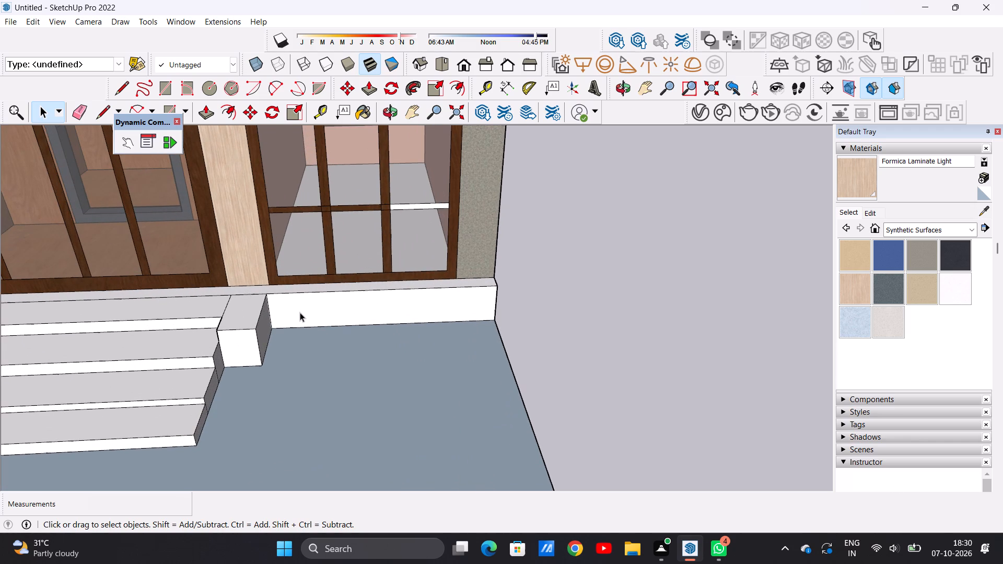
pyautogui.press('r')
pyautogui.click(277, 331)
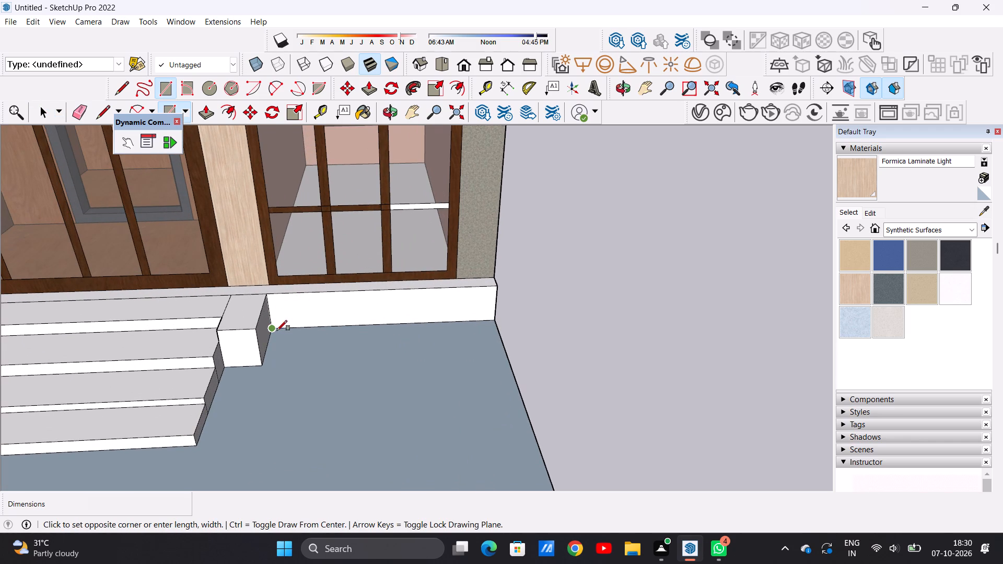
pyautogui.click(496, 323)
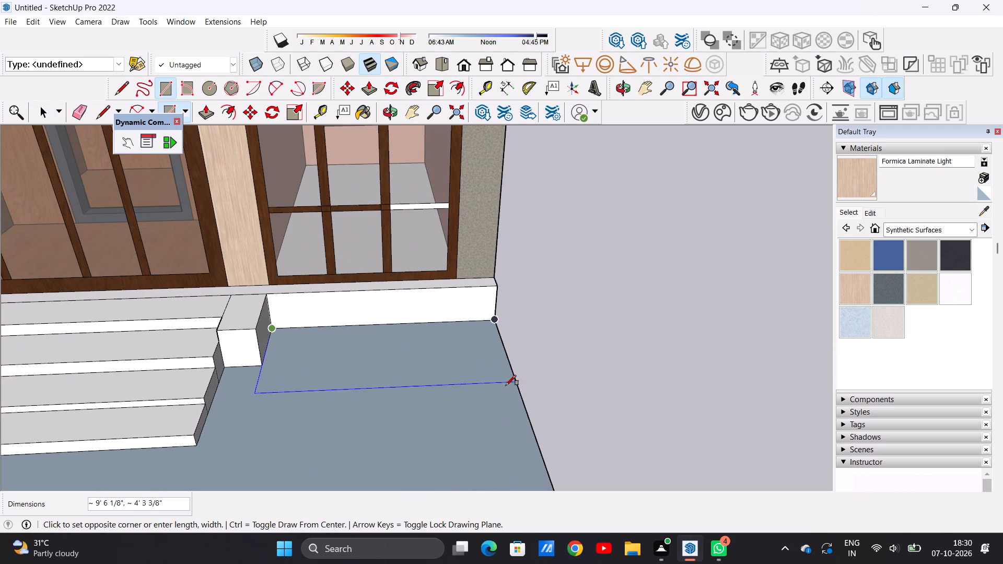
pyautogui.click(529, 431)
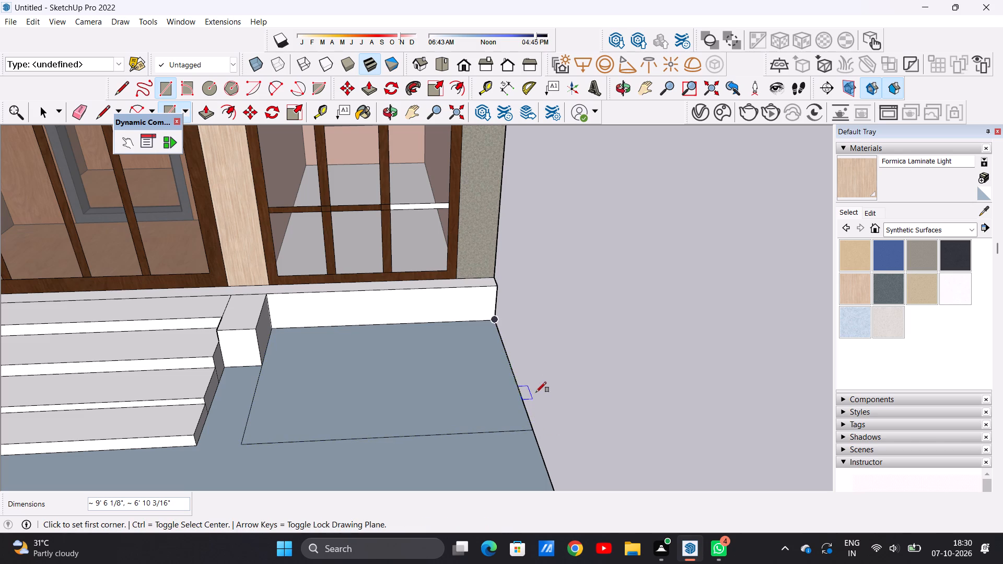
pyautogui.press('space')
# Start a line on the new ground rectangle beside the right-hand entrance block.
pyautogui.scroll(-4, 446, 382)
pyautogui.scroll(-5, 434, 342)
pyautogui.moveTo(390, 351); pyautogui.dragTo(388, 365, button='middle')
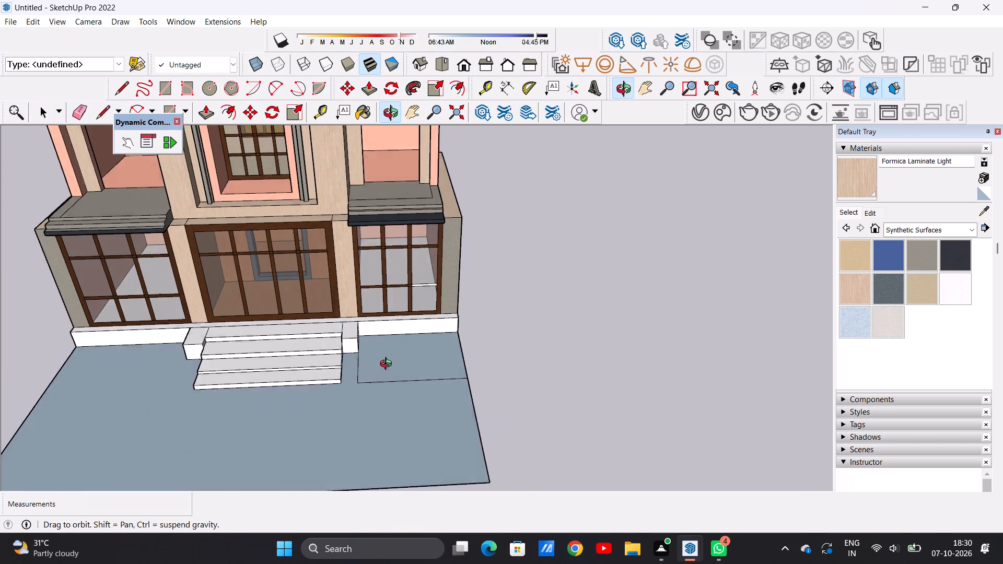
pyautogui.moveTo(388, 365); pyautogui.dragTo(387, 391, button='middle')
pyautogui.scroll(3, 420, 347)
pyautogui.moveTo(412, 347); pyautogui.dragTo(402, 391, button='middle')
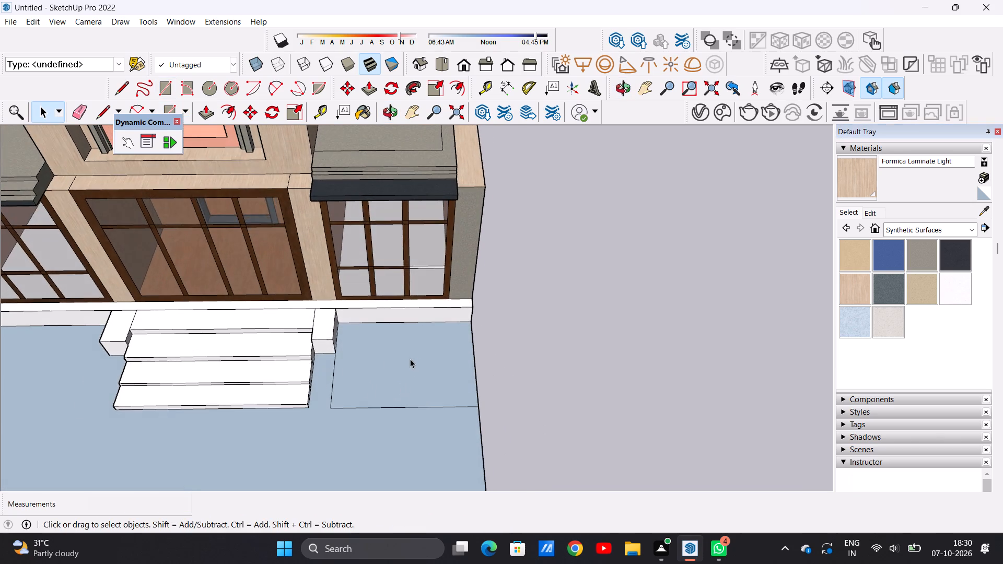
pyautogui.scroll(3, 413, 355)
pyautogui.press('l')
pyautogui.scroll(5, 330, 339)
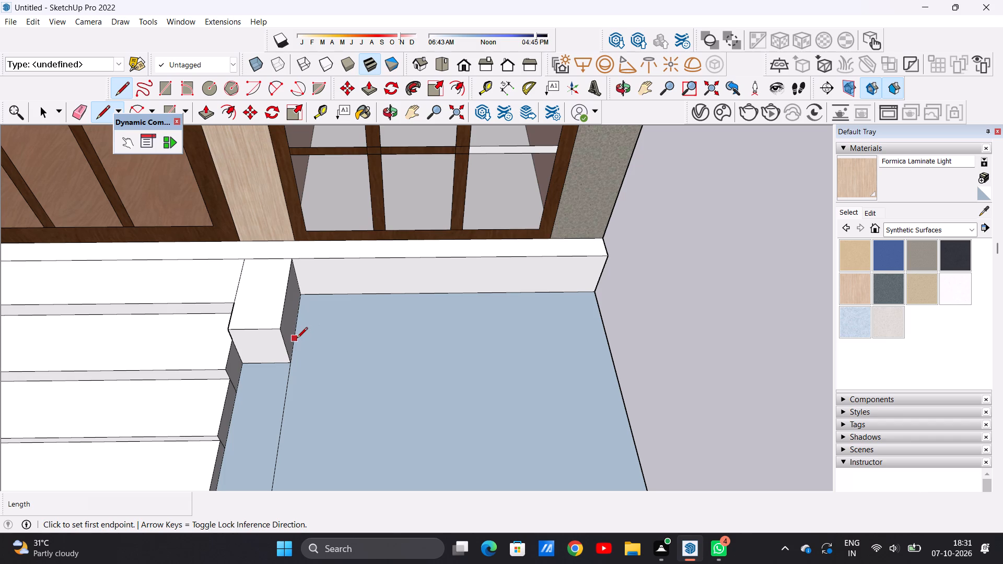
# Draw three parallel lines about 9' 6 1/8" long across the right-hand ground rectangle, dividing it into four strips along the plinth.
pyautogui.click(297, 339)
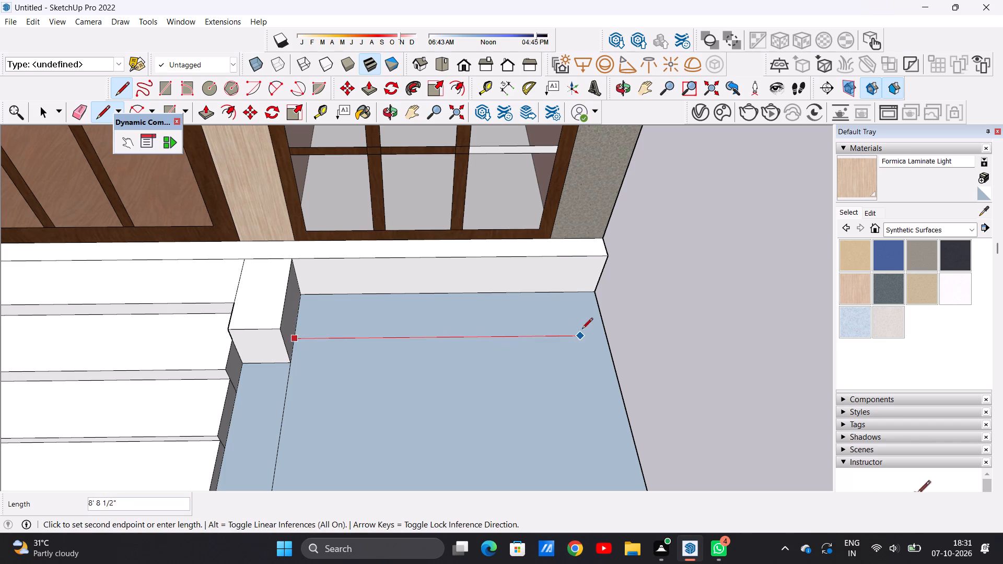
pyautogui.click(606, 338)
pyautogui.scroll(-4, 426, 298)
pyautogui.scroll(2, 393, 372)
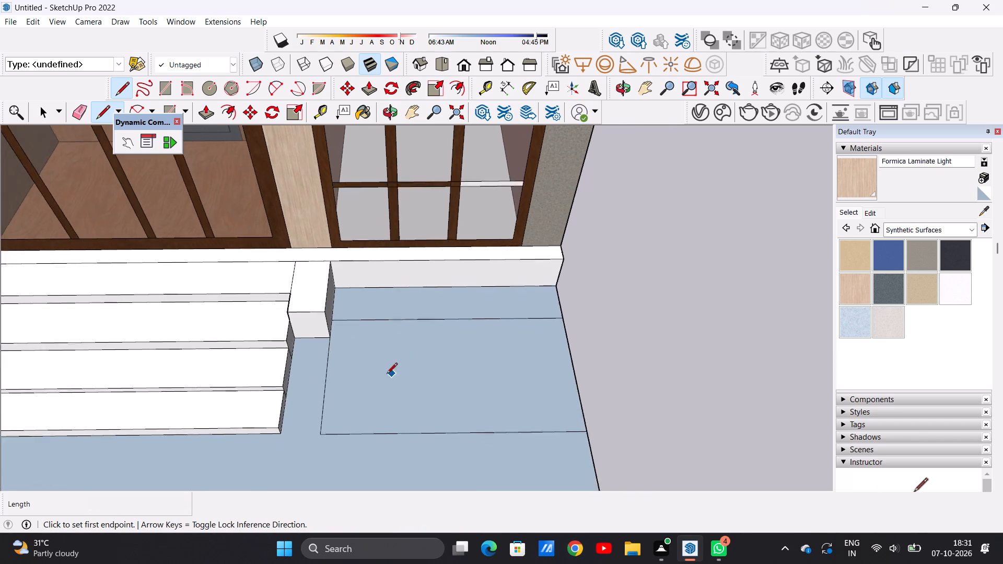
pyautogui.scroll(3, 387, 374)
pyautogui.click(302, 346)
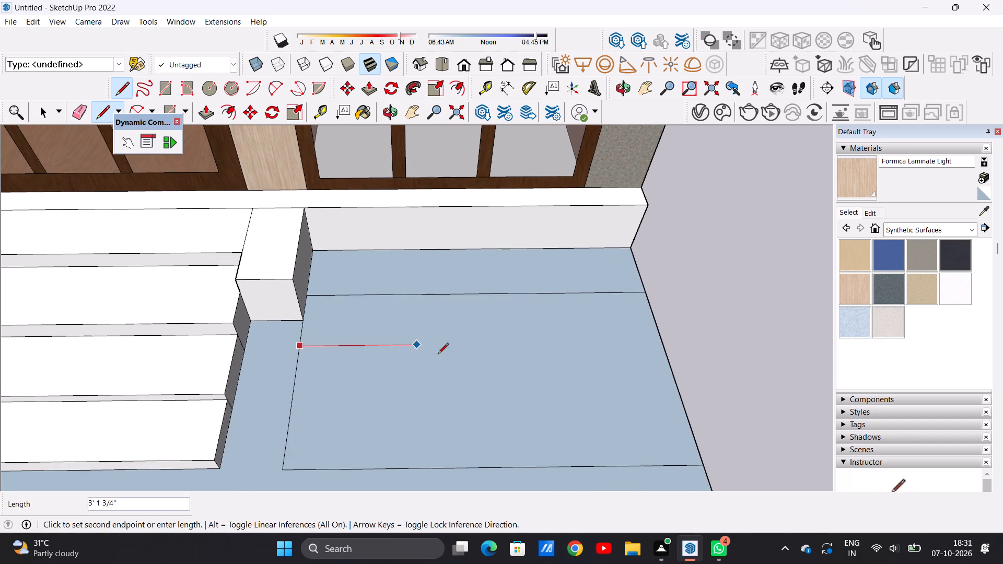
pyautogui.click(666, 346)
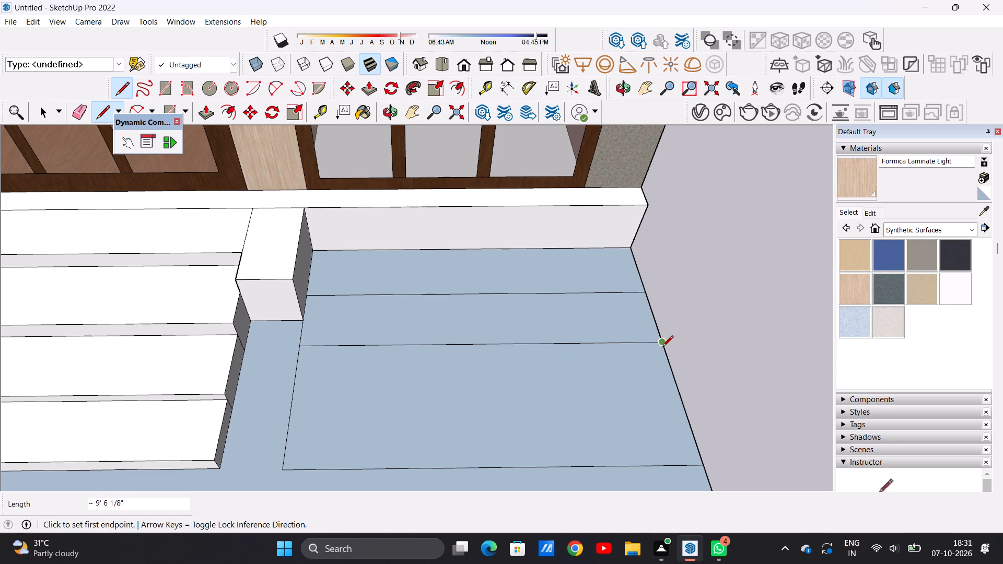
pyautogui.click(293, 399)
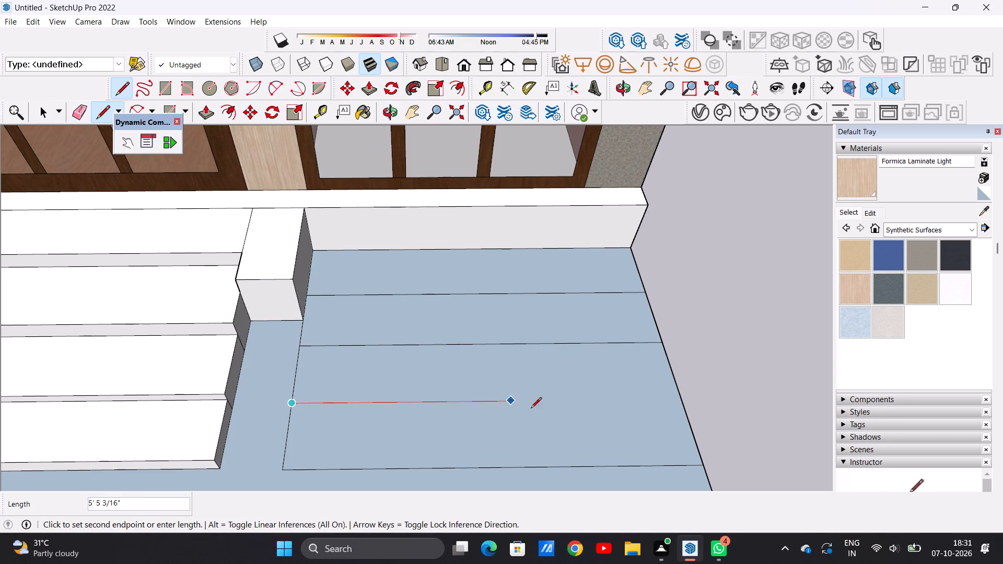
pyautogui.click(678, 403)
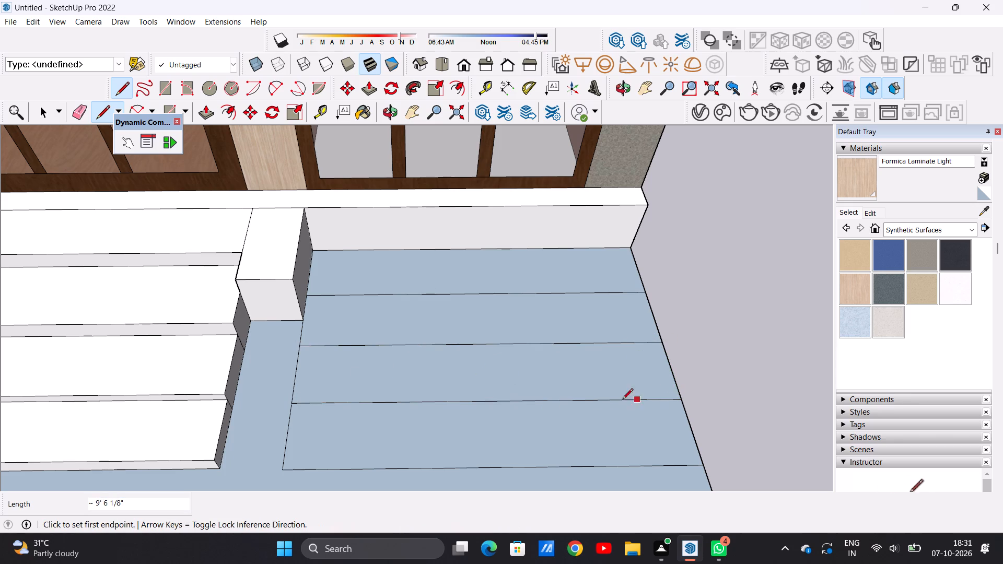
pyautogui.press('space')
# Push/Pull the right-hand strip nearest the plinth up about 1' 8 3/16", level with the plinth's top.
pyautogui.scroll(-10, 390, 381)
pyautogui.moveTo(472, 390); pyautogui.dragTo(291, 318, button='middle')
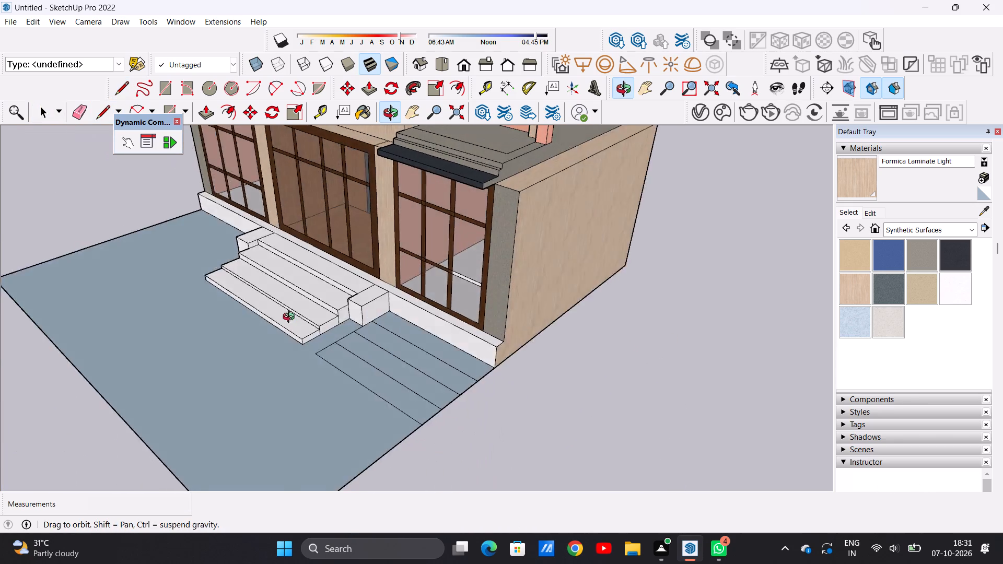
pyautogui.moveTo(291, 318); pyautogui.dragTo(251, 317, button='middle')
pyautogui.scroll(5, 476, 371)
pyautogui.moveTo(461, 361); pyautogui.dragTo(399, 354, button='middle')
pyautogui.scroll(5, 398, 354)
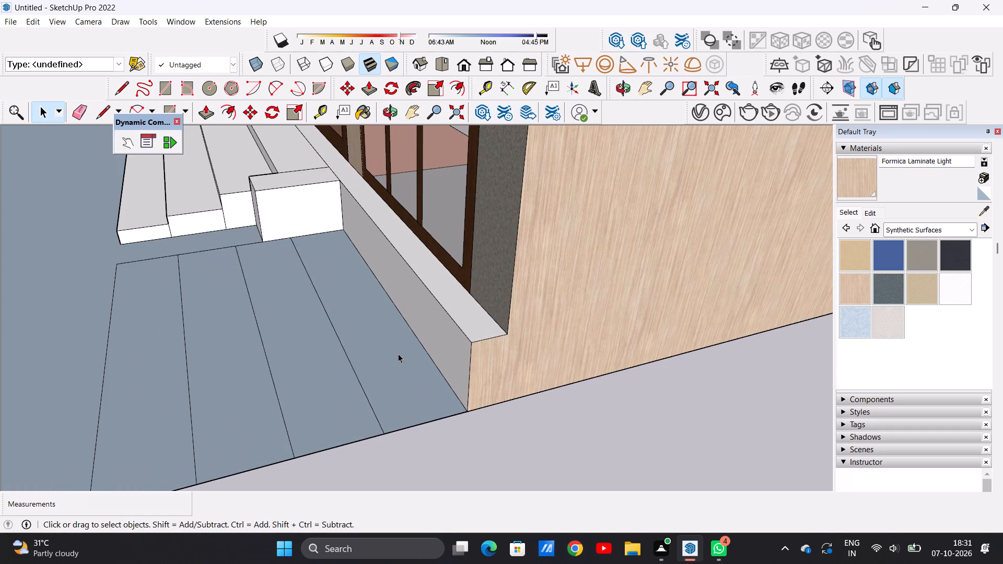
pyautogui.press('p')
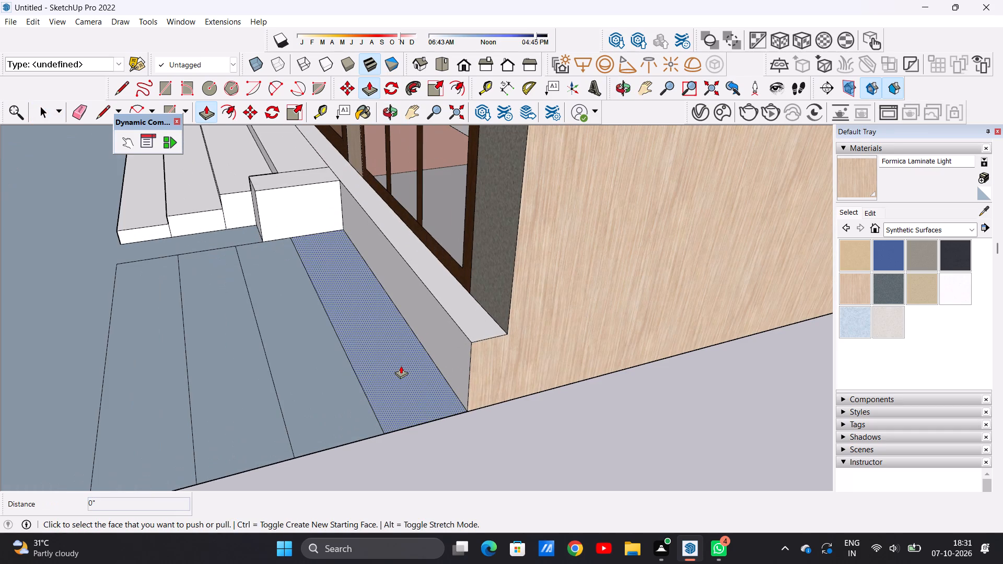
pyautogui.click(401, 366)
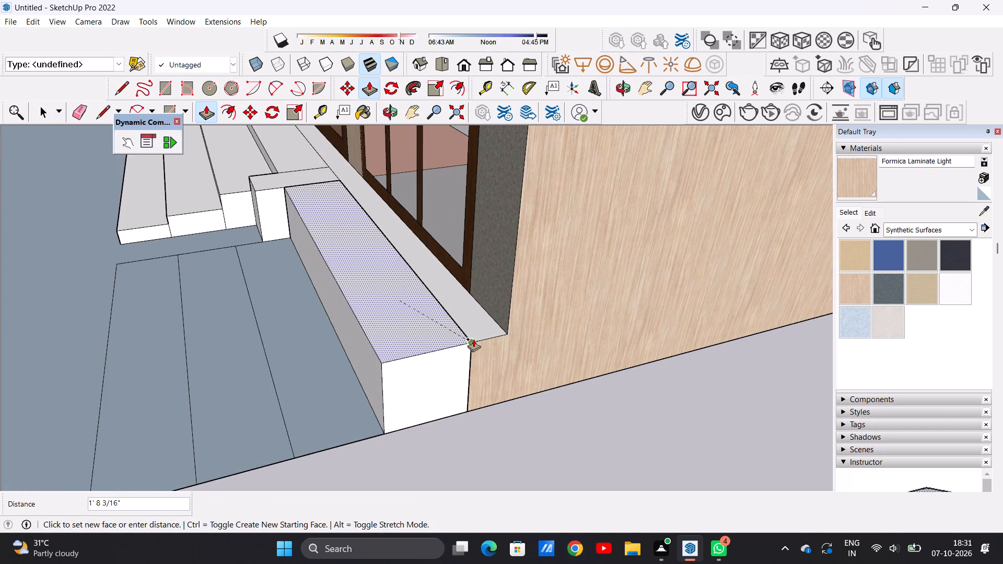
pyautogui.click(473, 339)
# Push/Pull the second right-hand strip from the plinth up 1' 2 13/16".
pyautogui.scroll(-5, 405, 330)
pyautogui.scroll(5, 354, 354)
pyautogui.click(354, 359)
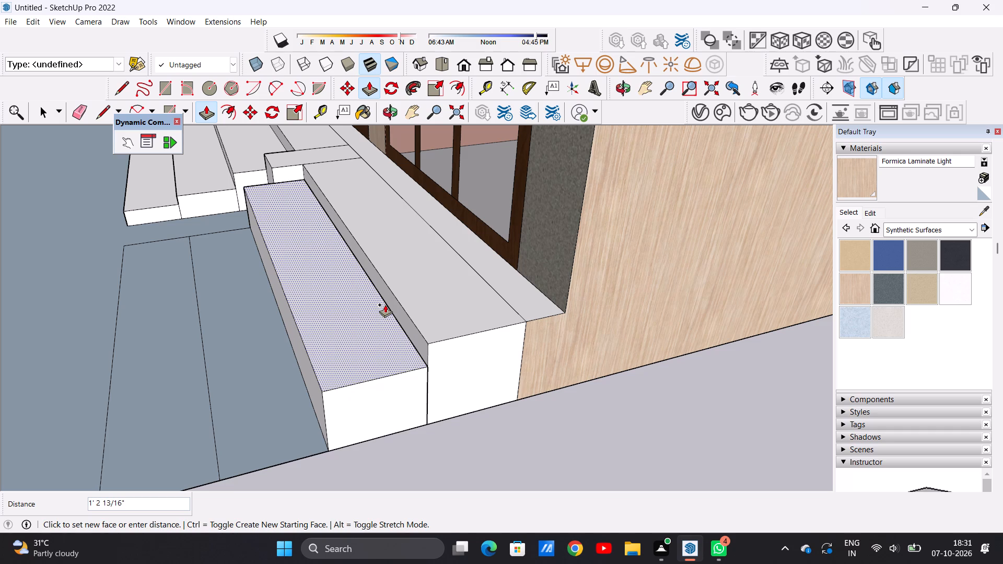
pyautogui.click(385, 304)
# Push/Pull the third right-hand strip from the plinth up about 9 1/8".
pyautogui.moveTo(332, 324); pyautogui.dragTo(378, 290, button='middle')
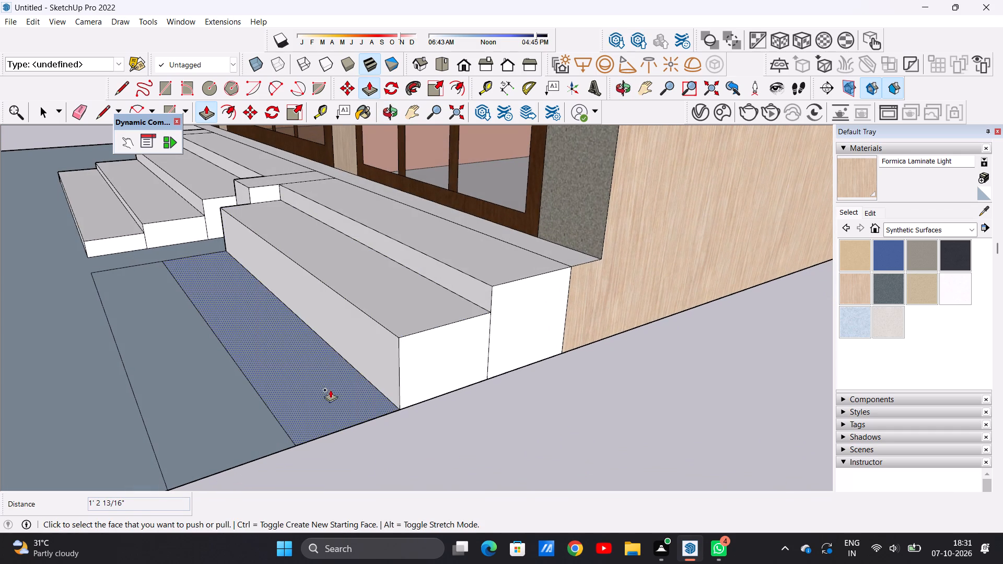
pyautogui.click(330, 390)
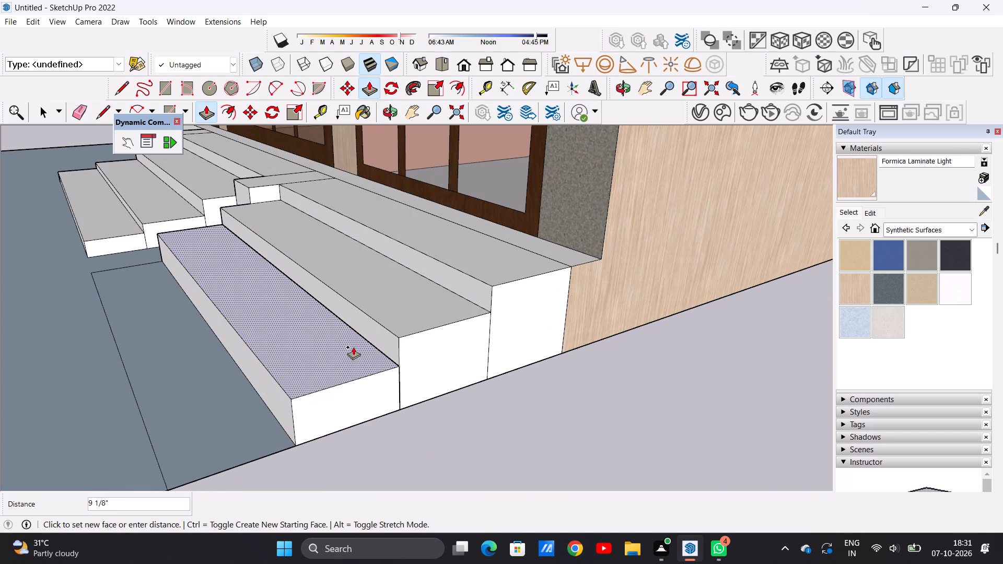
pyautogui.click(353, 348)
# Push/Pull the outermost right-hand strip up 5 1/8" to form the lowest side step.
pyautogui.click(254, 431)
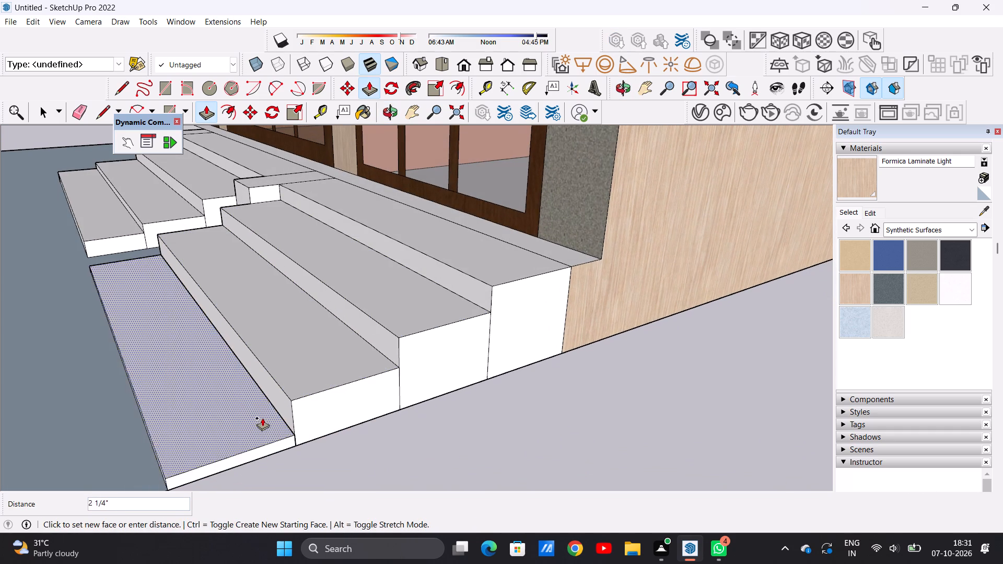
pyautogui.click(267, 404)
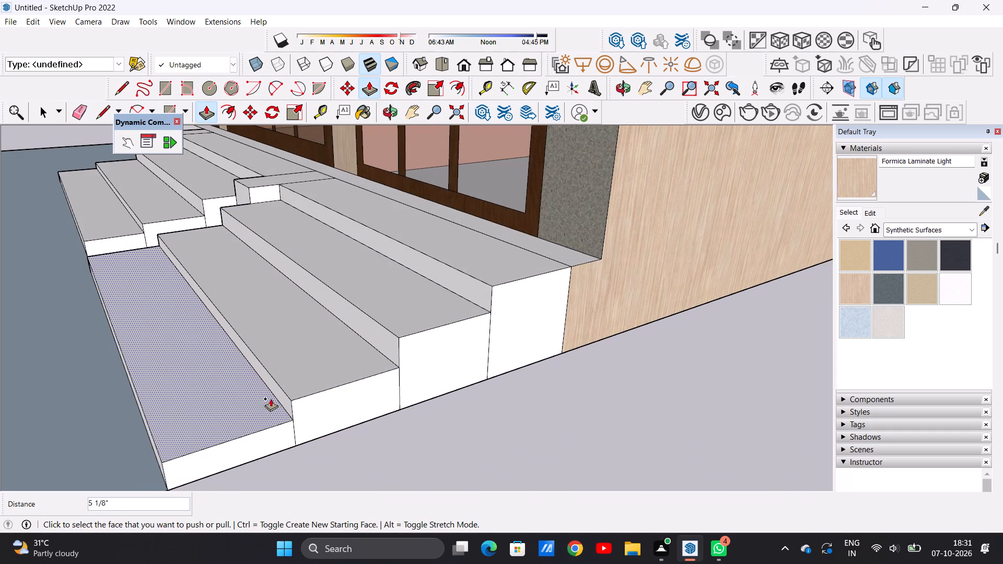
pyautogui.press('space')
# Examine the right-hand side steps and the whole facade, including from the standard front view.
pyautogui.scroll(-16, 270, 405)
pyautogui.moveTo(150, 264); pyautogui.dragTo(361, 254, button='middle')
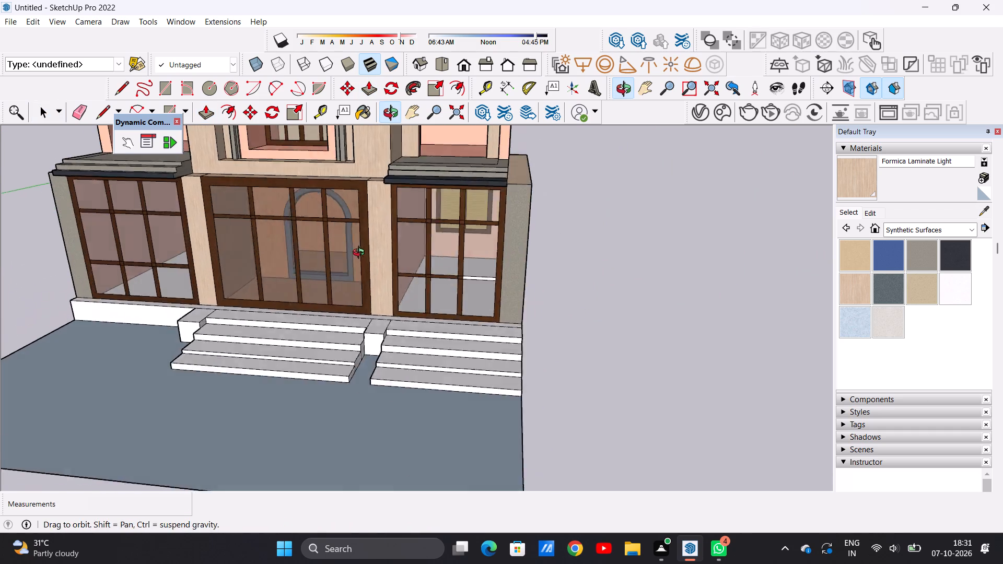
pyautogui.moveTo(361, 254); pyautogui.dragTo(370, 250, button='middle')
pyautogui.scroll(1, 366, 249)
pyautogui.scroll(-3, 364, 258)
pyautogui.moveTo(114, 298); pyautogui.dragTo(181, 300, button='middle')
pyautogui.scroll(-3, 207, 280)
pyautogui.moveTo(168, 339); pyautogui.dragTo(144, 356, button='middle')
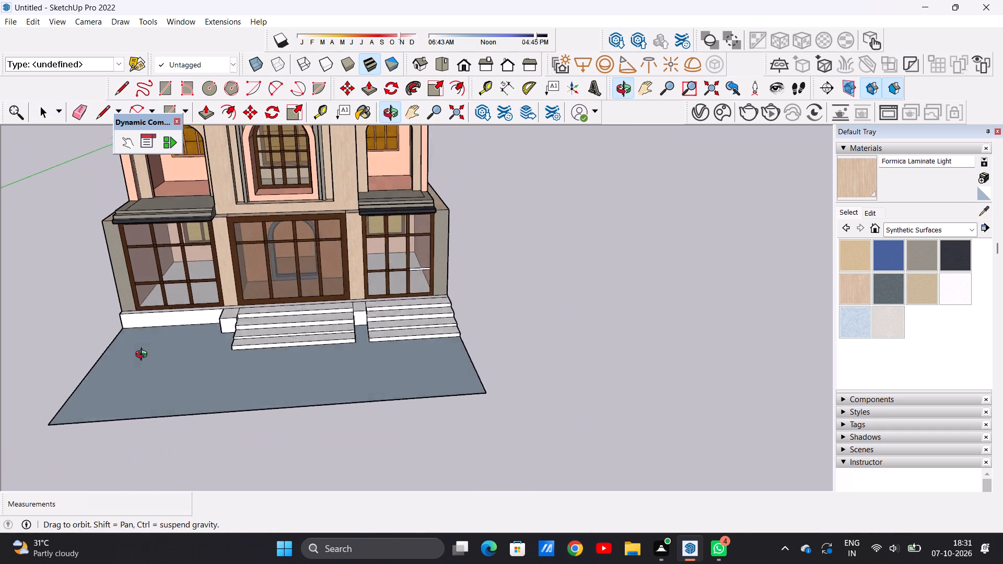
pyautogui.moveTo(144, 356); pyautogui.dragTo(129, 372, button='middle')
pyautogui.scroll(4, 160, 317)
pyautogui.scroll(-5, 226, 248)
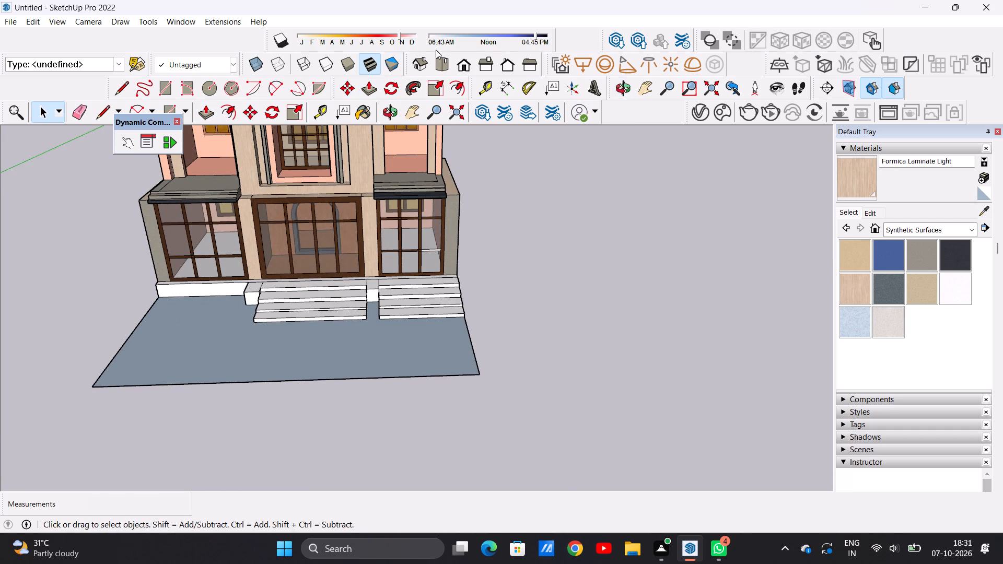
pyautogui.click(471, 62)
pyautogui.scroll(4, 335, 328)
pyautogui.scroll(-5, 374, 272)
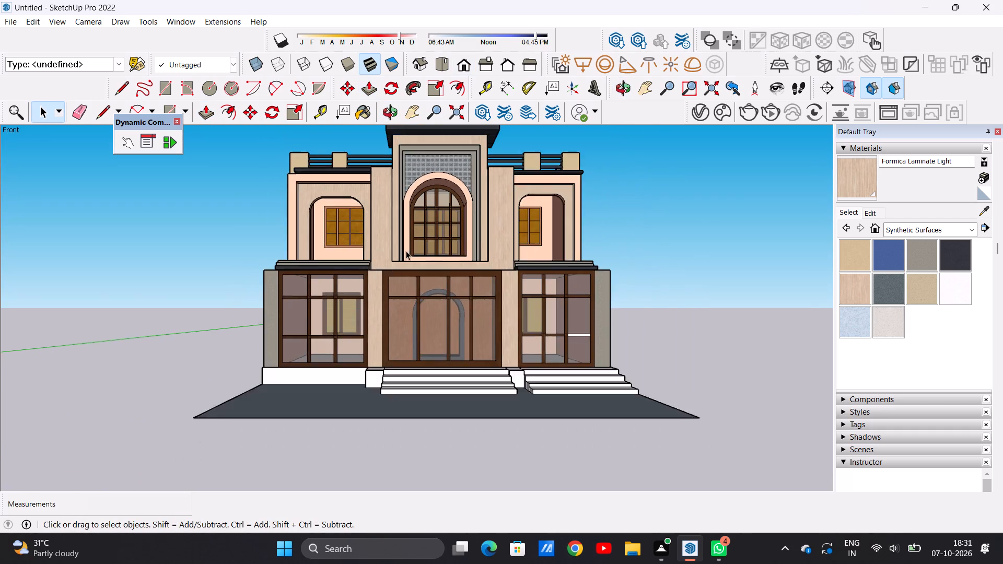
# Draw a rectangle about 10' 9 1/2" by 6' 8" on the ground before the left-hand window, starting at the plinth's outer corner.
pyautogui.moveTo(333, 341); pyautogui.dragTo(358, 449, button='middle')
pyautogui.scroll(7, 342, 374)
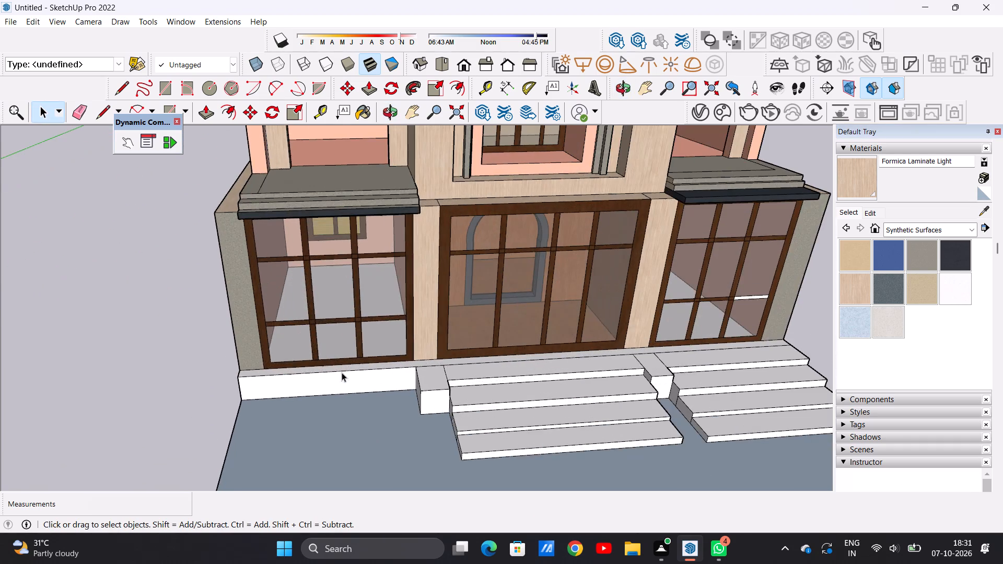
pyautogui.moveTo(360, 407); pyautogui.dragTo(351, 406, button='middle')
pyautogui.scroll(-10, 350, 238)
pyautogui.moveTo(340, 320); pyautogui.dragTo(340, 385, button='middle')
pyautogui.scroll(11, 340, 384)
pyautogui.press('r')
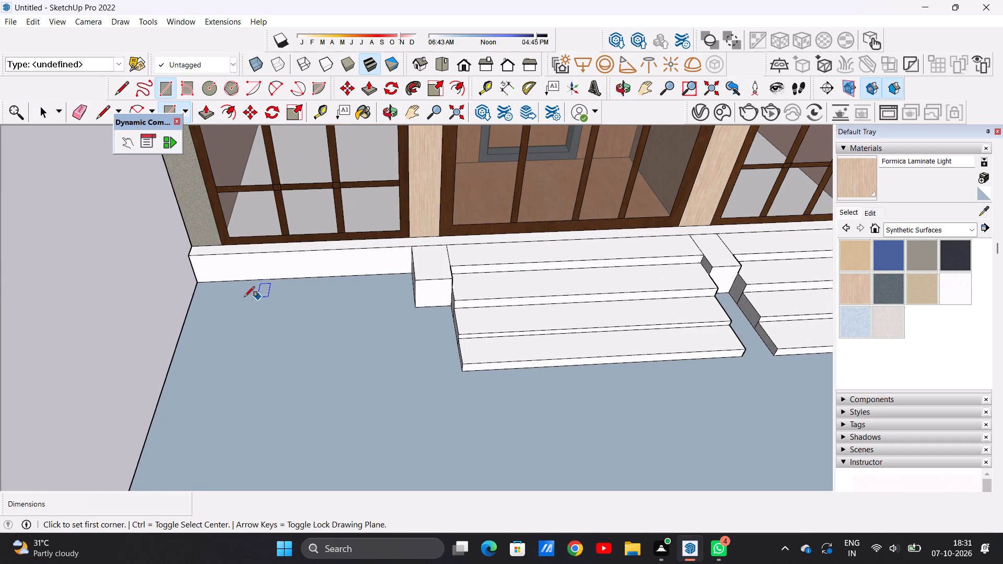
pyautogui.click(195, 286)
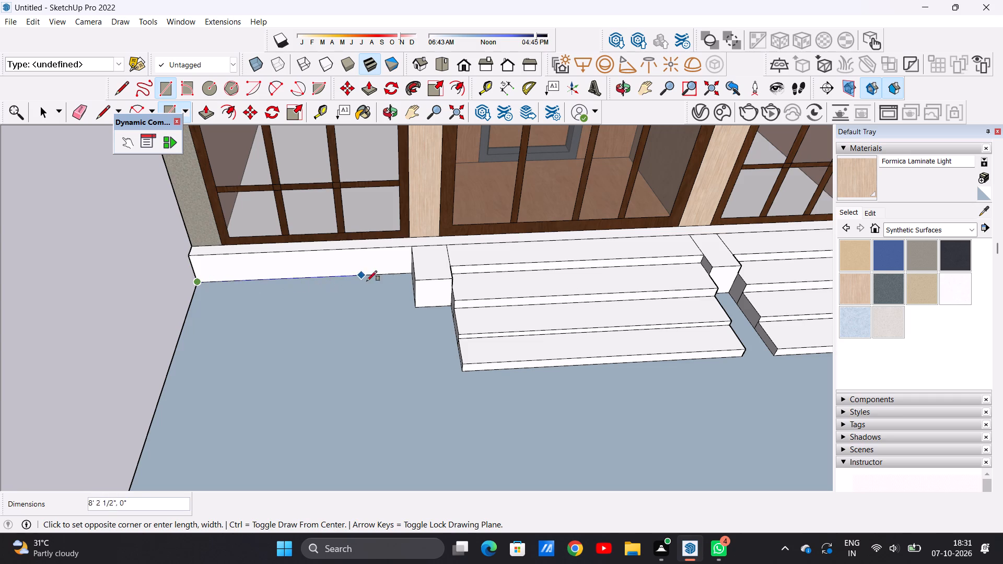
pyautogui.click(409, 276)
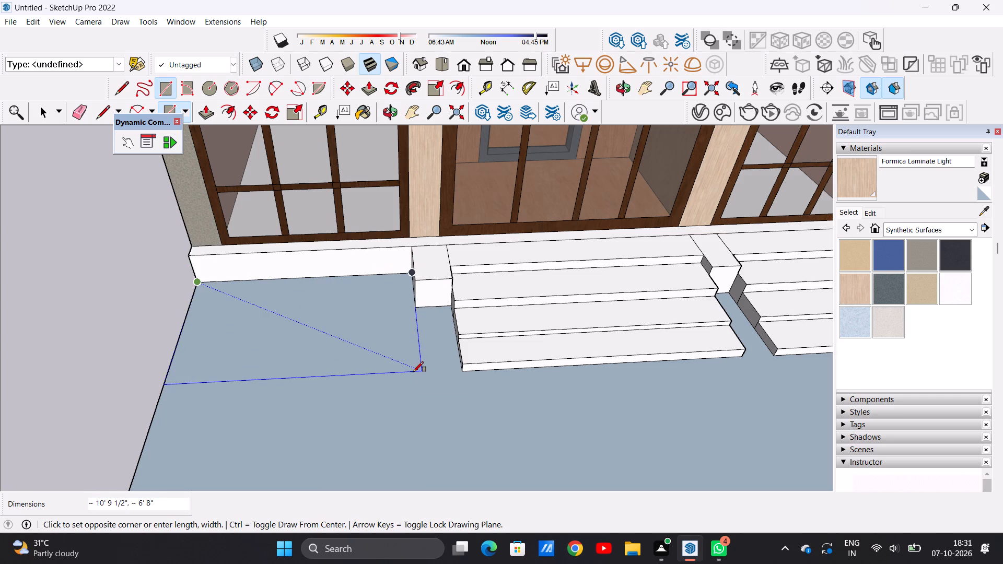
pyautogui.click(413, 372)
pyautogui.press('space')
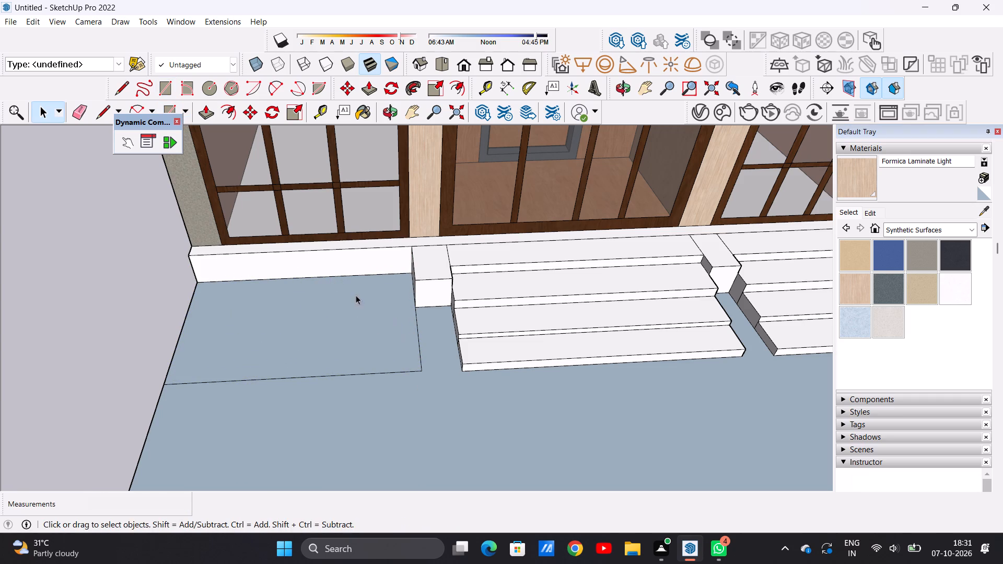
# Draw three parallel lines about 10' 9 1/2" long across the left-hand ground rectangle, dividing it into four strips along the plinth.
pyautogui.moveTo(355, 297); pyautogui.dragTo(339, 360, button='middle')
pyautogui.press('l')
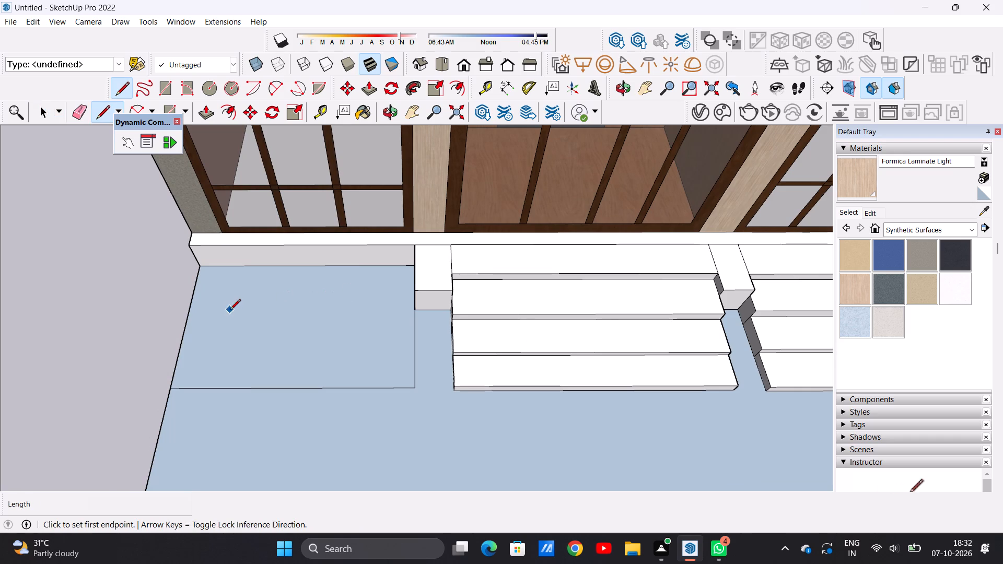
pyautogui.scroll(5, 230, 311)
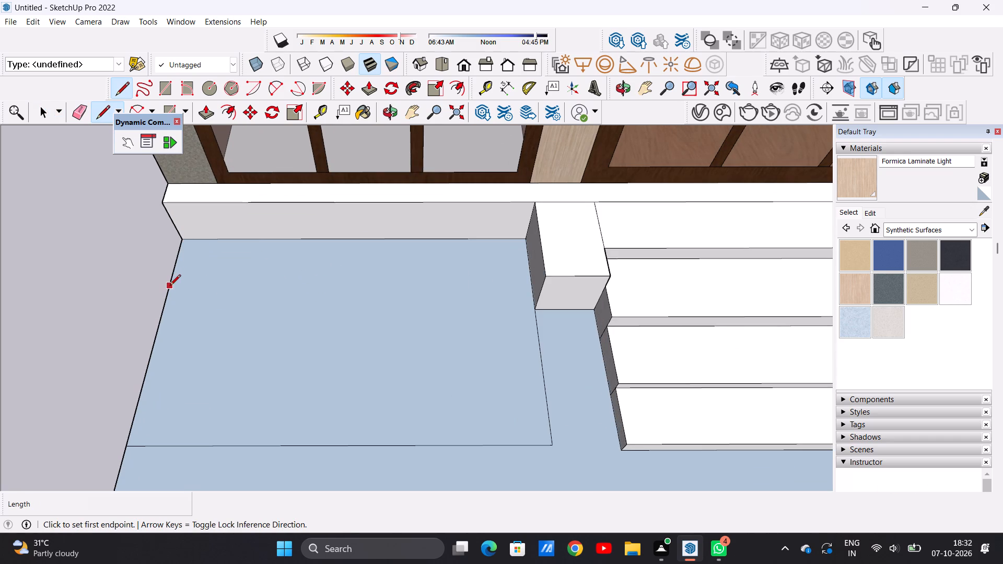
pyautogui.click(170, 286)
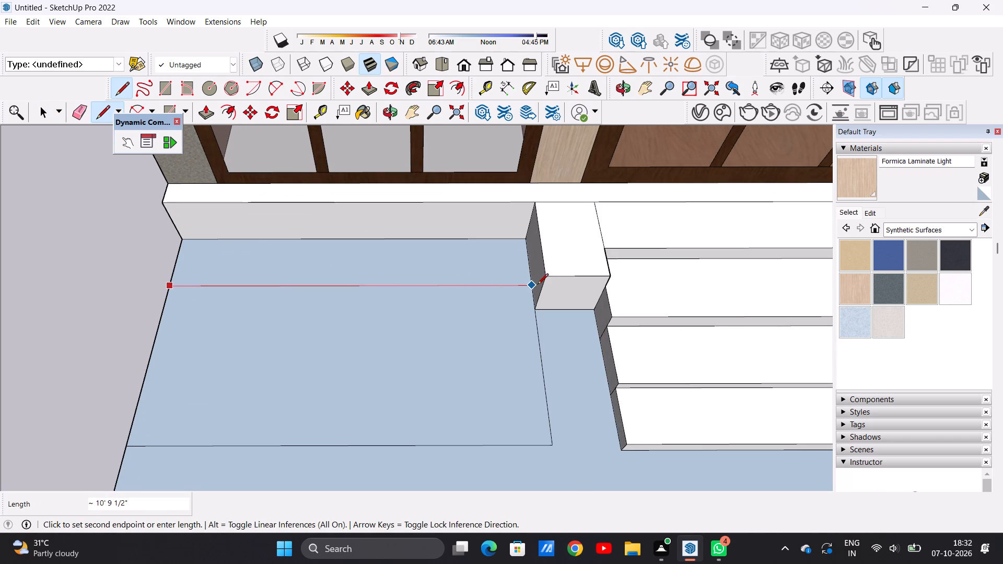
pyautogui.click(532, 286)
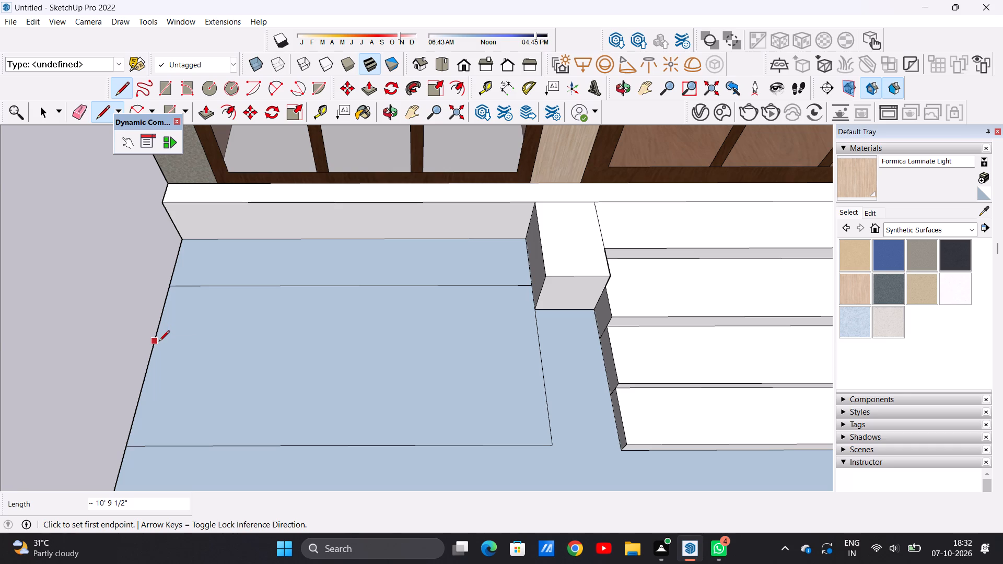
pyautogui.click(159, 342)
pyautogui.click(535, 343)
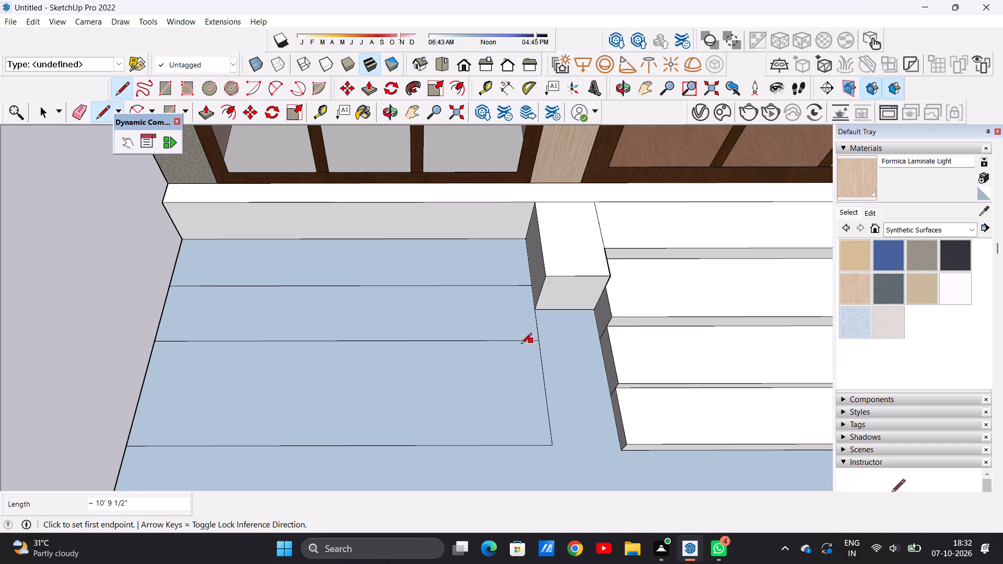
pyautogui.click(144, 386)
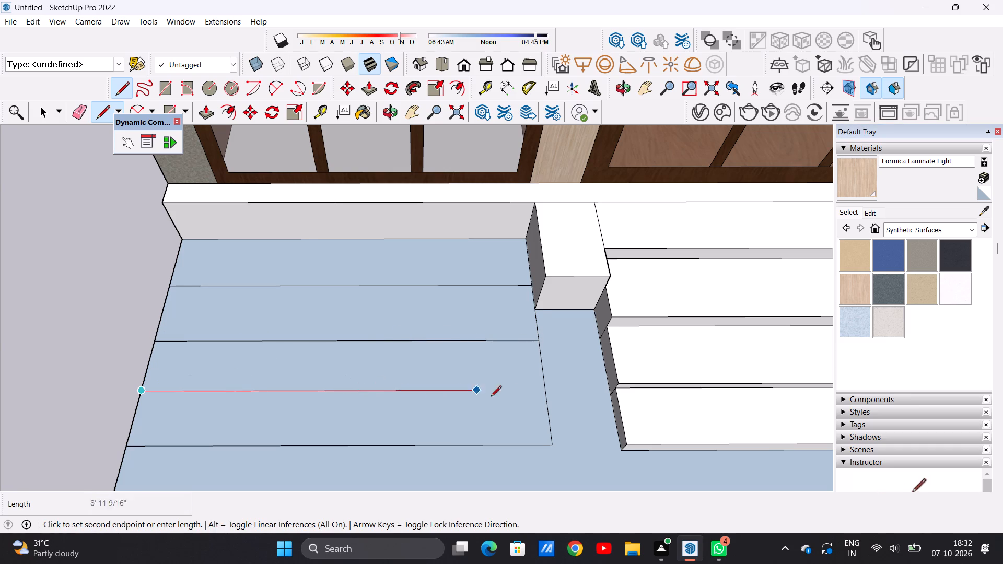
pyautogui.click(545, 394)
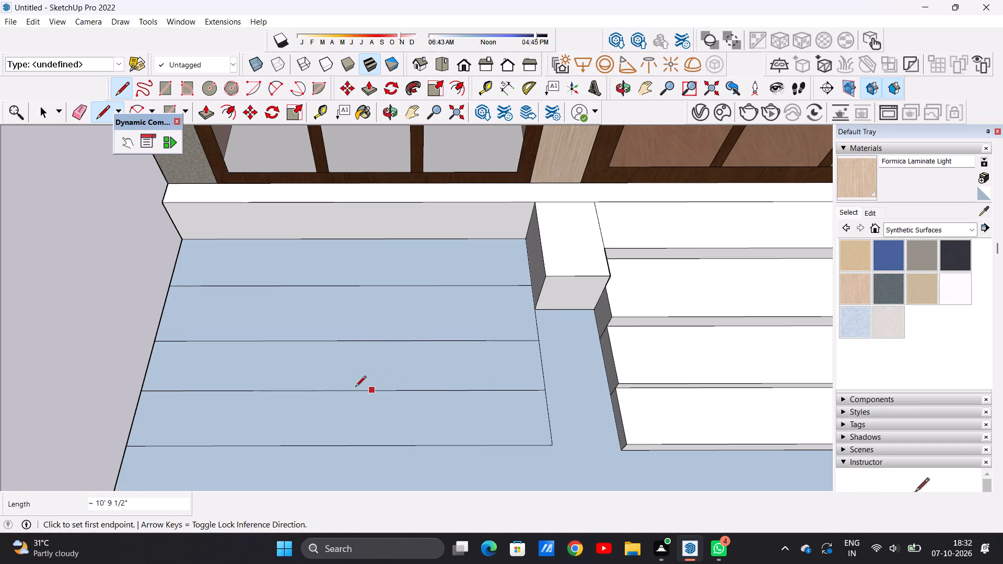
pyautogui.press('space')
# Push/Pull the left-hand strip nearest the plinth up level with the plinth's top to form the highest side step.
pyautogui.scroll(-6, 306, 325)
pyautogui.moveTo(238, 323); pyautogui.dragTo(426, 299, button='middle')
pyautogui.scroll(1, 426, 293)
pyautogui.scroll(-3, 401, 275)
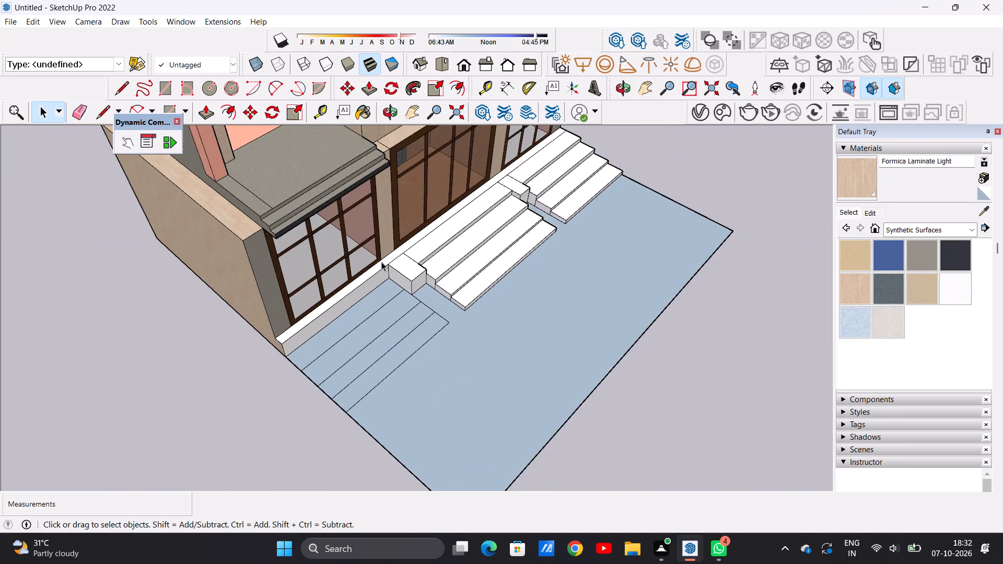
pyautogui.scroll(-4, 381, 262)
pyautogui.scroll(6, 346, 392)
pyautogui.moveTo(345, 374); pyautogui.dragTo(358, 298, button='middle')
pyautogui.scroll(6, 309, 298)
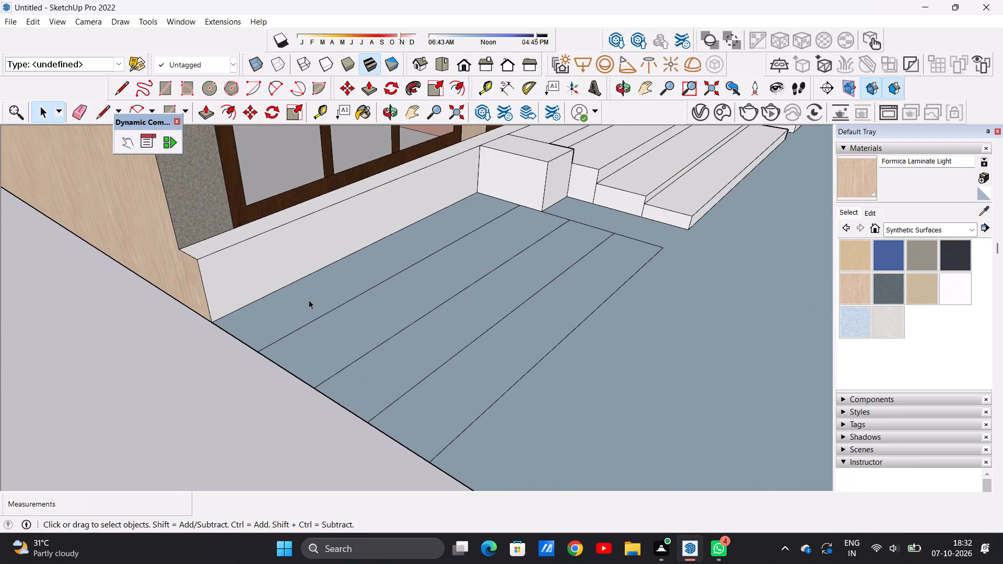
pyautogui.press('p')
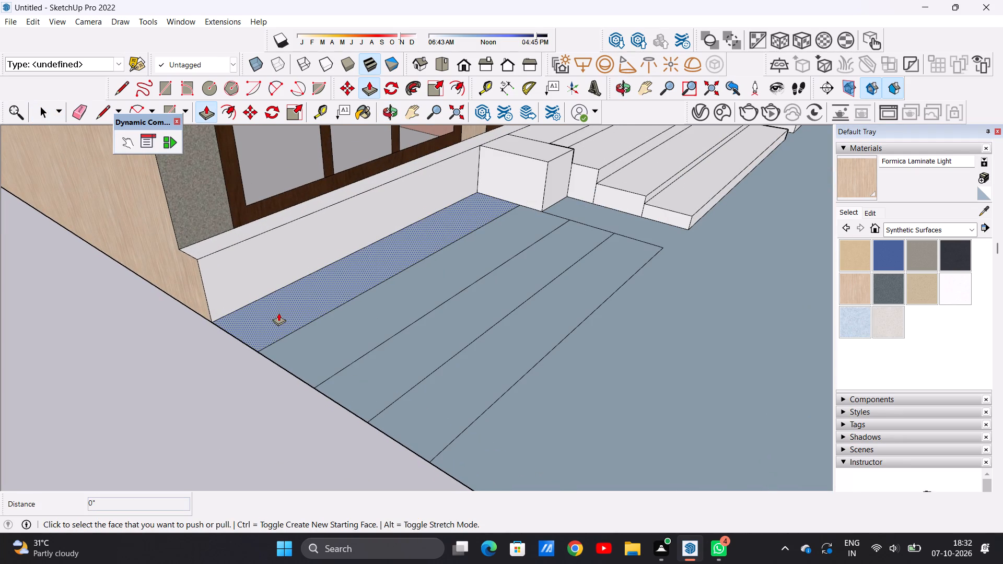
pyautogui.click(278, 313)
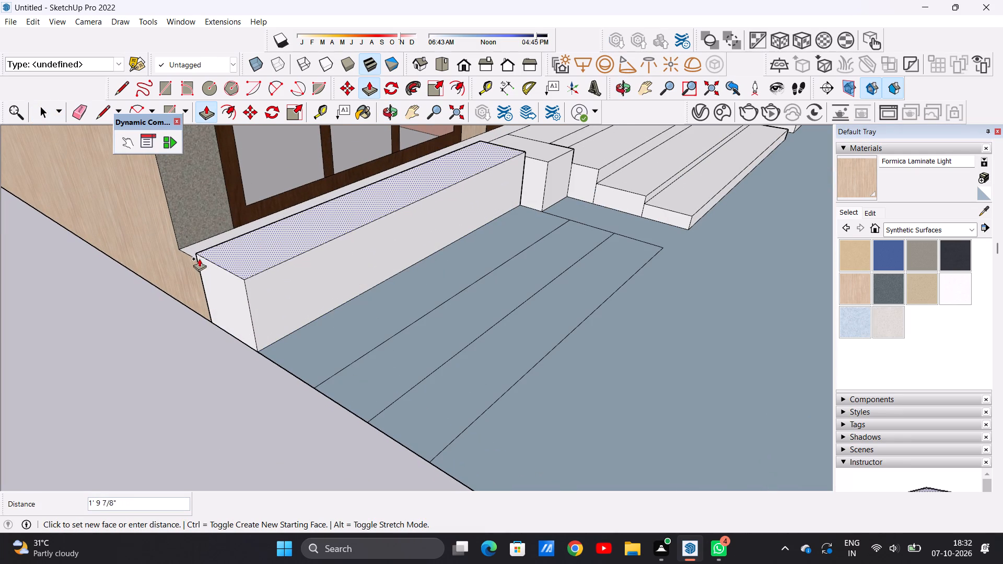
pyautogui.scroll(1, 197, 265)
pyautogui.moveTo(225, 275); pyautogui.dragTo(263, 286, button='middle')
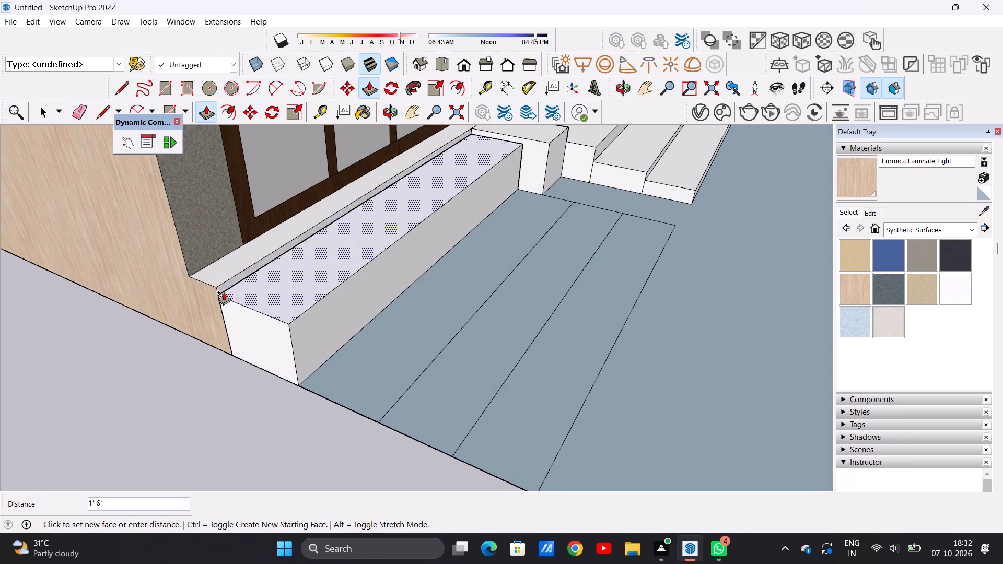
pyautogui.click(215, 285)
# Push/Pull the other three left-hand strips up as descending steps, with the third at 10 9/16" and the outermost at about 7 7/8".
pyautogui.scroll(-6, 227, 292)
pyautogui.scroll(5, 294, 323)
pyautogui.click(326, 349)
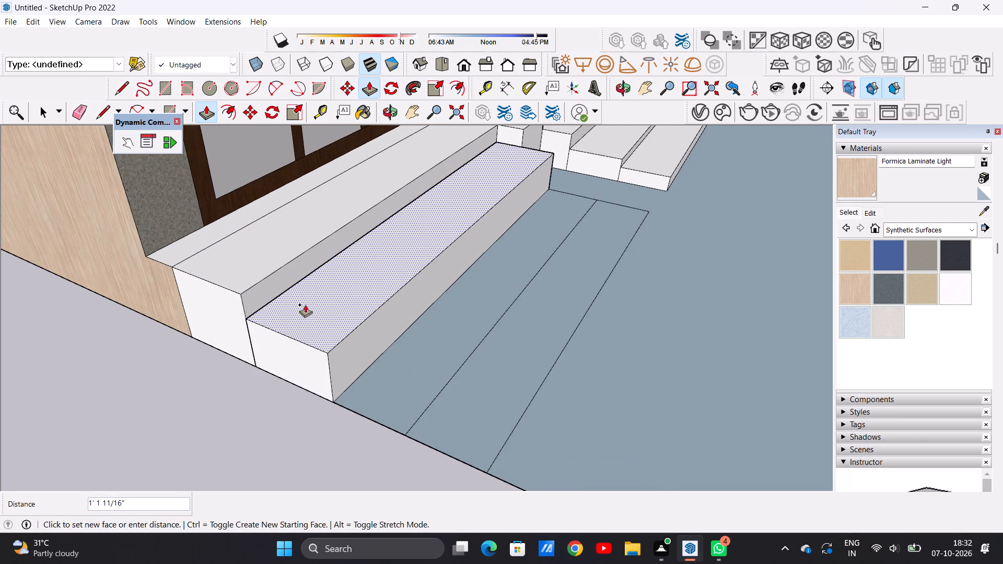
pyautogui.click(306, 300)
pyautogui.click(379, 390)
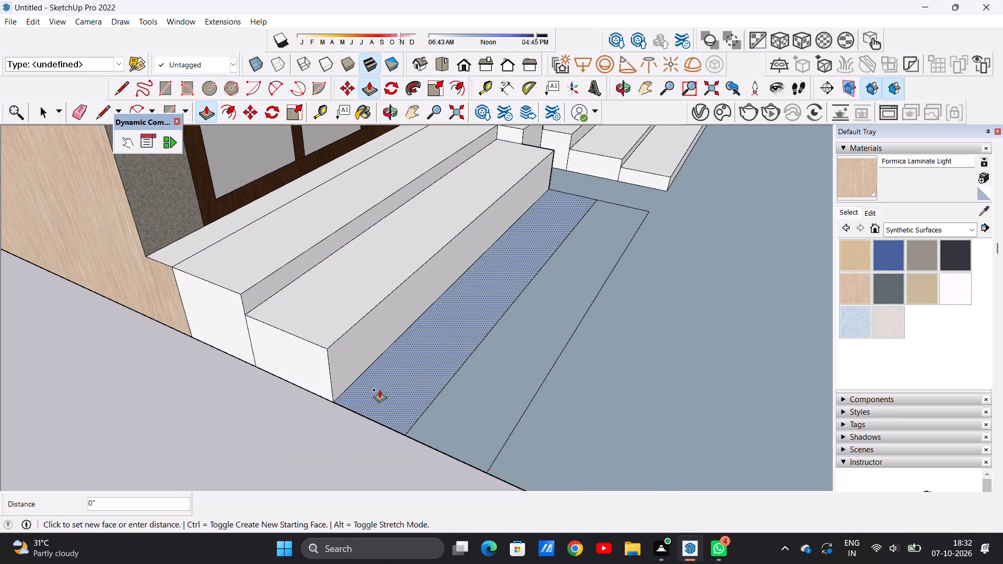
pyautogui.click(365, 354)
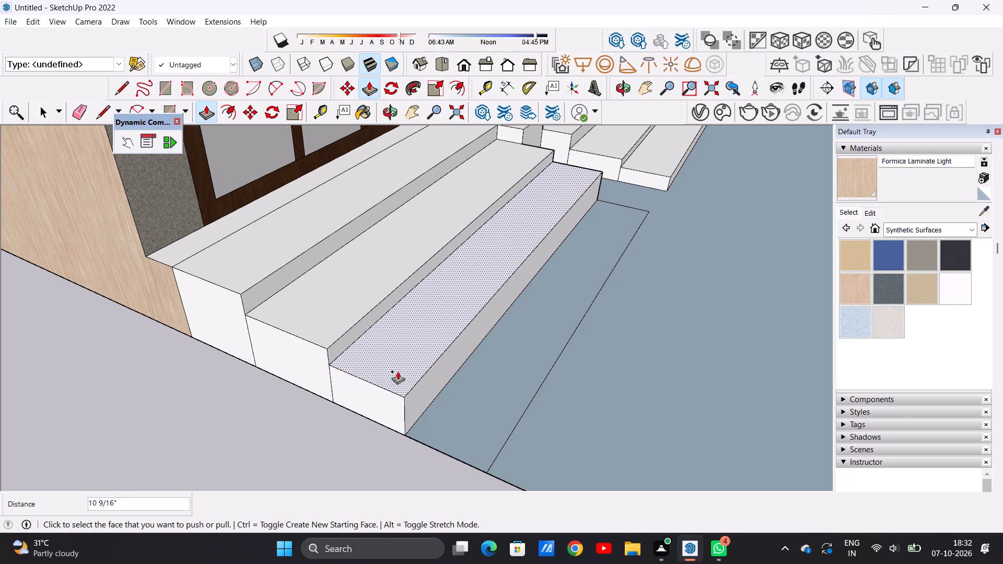
pyautogui.click(456, 419)
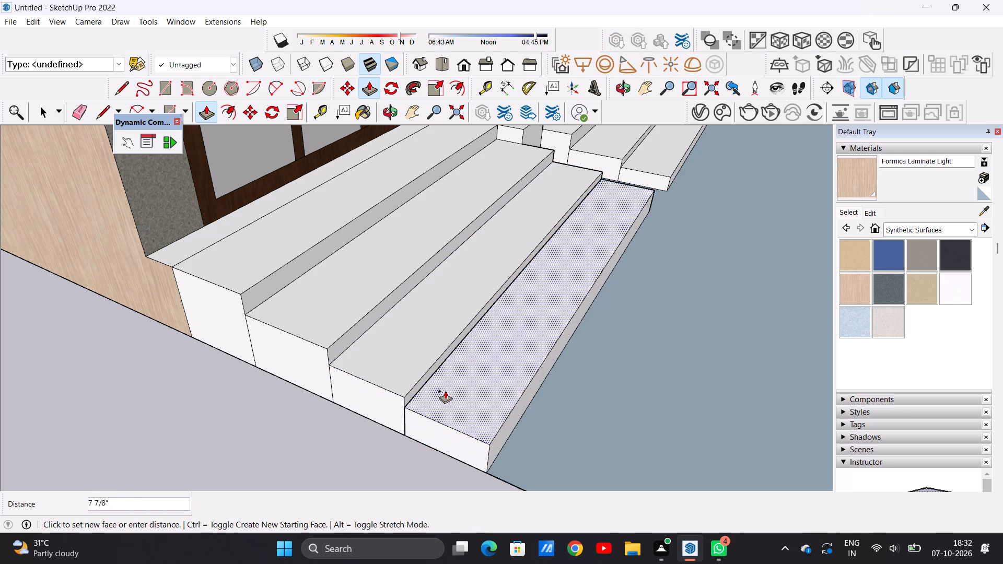
pyautogui.click(445, 391)
pyautogui.press('space')
# Examine the finished left-hand steps, the whole front facade and the ground surface from the front and from above.
pyautogui.scroll(-12, 372, 404)
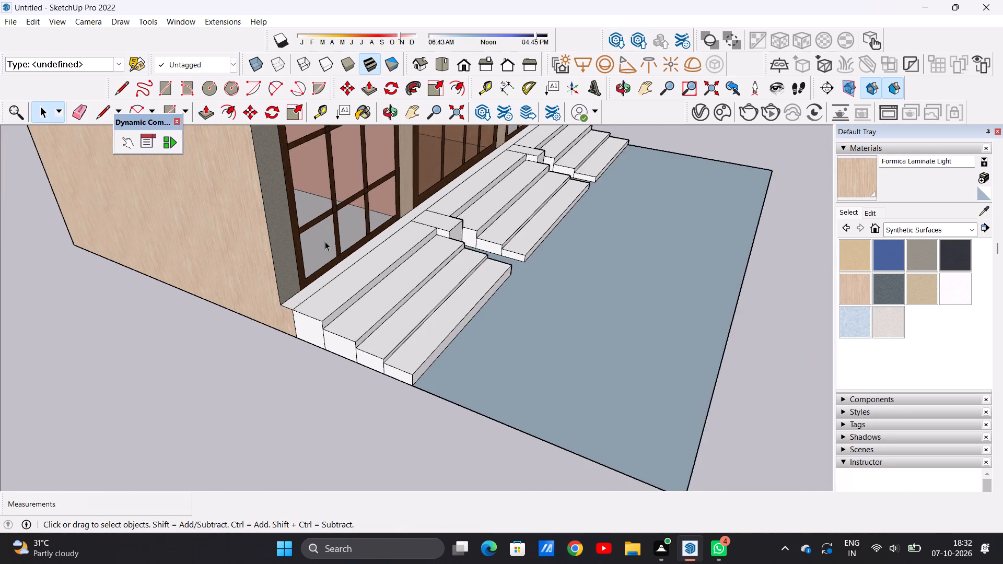
pyautogui.scroll(-2, 325, 241)
pyautogui.moveTo(447, 304); pyautogui.dragTo(258, 245, button='middle')
pyautogui.scroll(-6, 294, 283)
pyautogui.scroll(-8, 395, 286)
pyautogui.moveTo(433, 281); pyautogui.dragTo(381, 246, button='middle')
pyautogui.scroll(2, 402, 288)
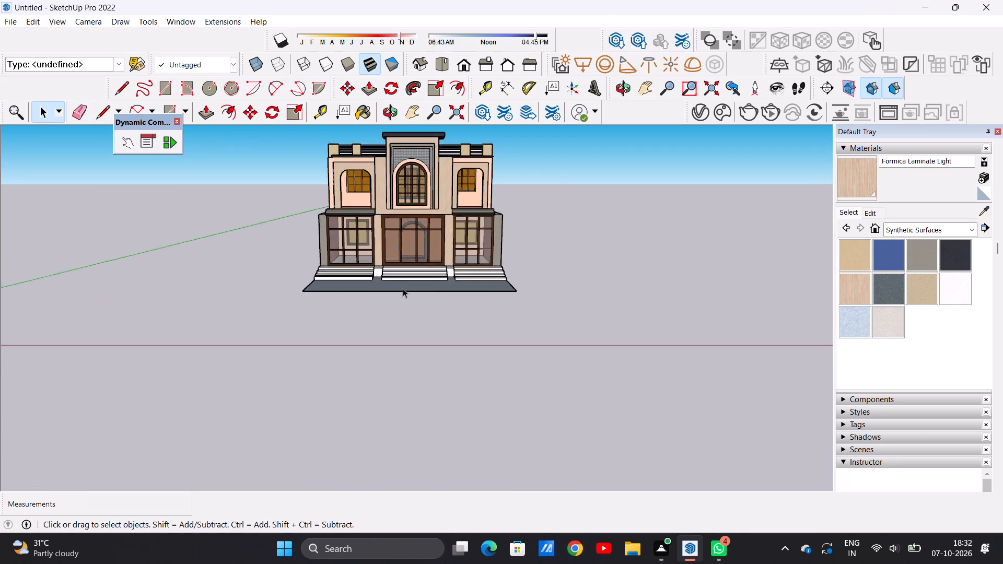
pyautogui.scroll(6, 403, 288)
pyautogui.moveTo(409, 289); pyautogui.dragTo(401, 398, button='middle')
pyautogui.scroll(-5, 388, 286)
pyautogui.moveTo(396, 325); pyautogui.dragTo(399, 404, button='middle')
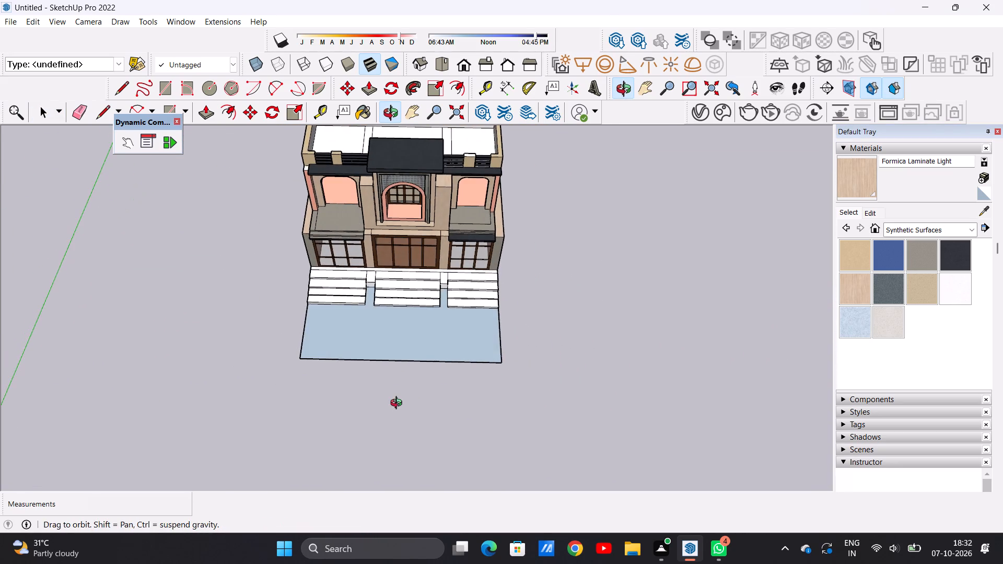
pyautogui.moveTo(399, 404); pyautogui.dragTo(399, 405, button='middle')
pyautogui.scroll(5, 403, 325)
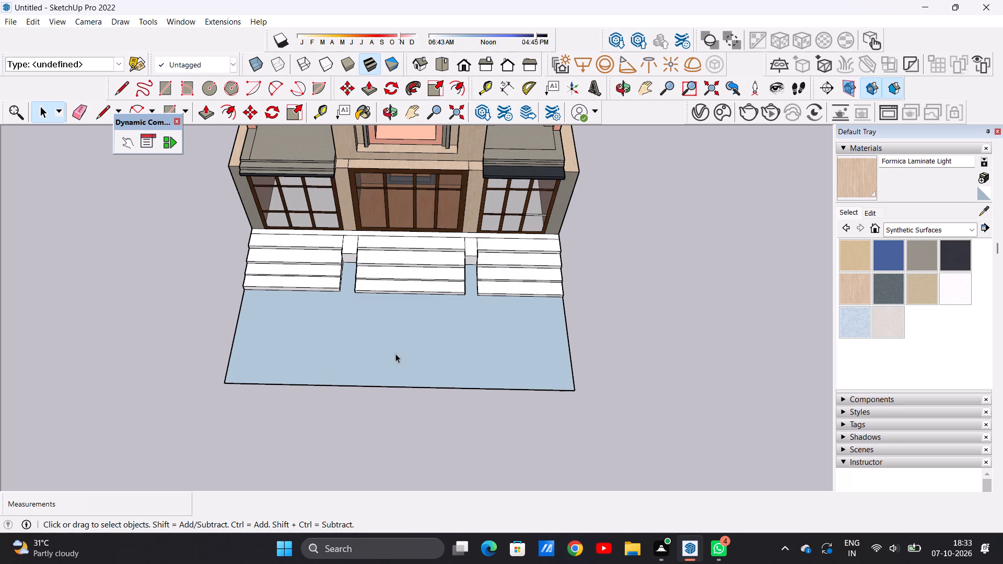
pyautogui.scroll(-12, 440, 320)
pyautogui.scroll(8, 443, 308)
pyautogui.moveTo(438, 370); pyautogui.dragTo(442, 230, button='middle')
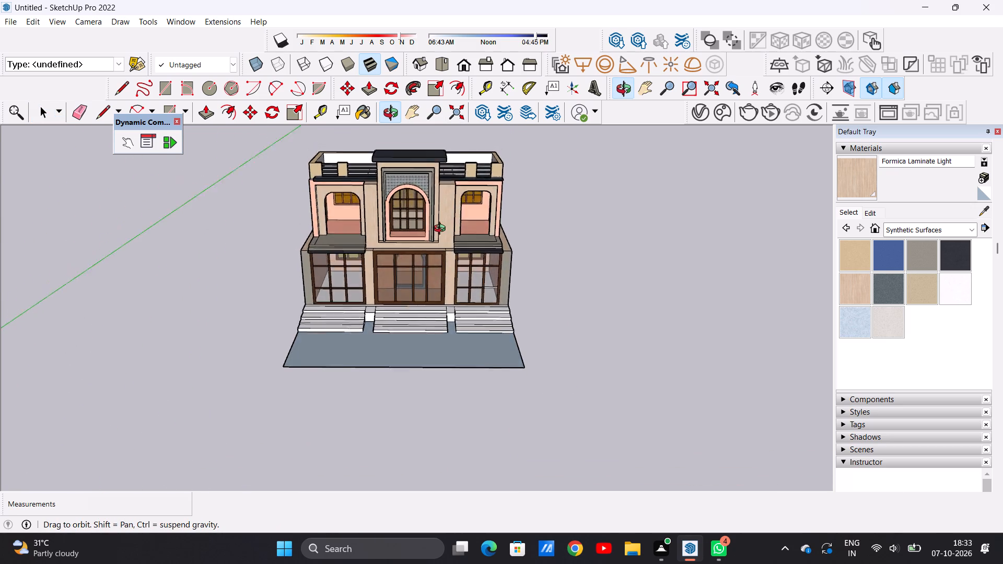
pyautogui.moveTo(442, 230); pyautogui.dragTo(449, 397, button='middle')
pyautogui.scroll(3, 436, 315)
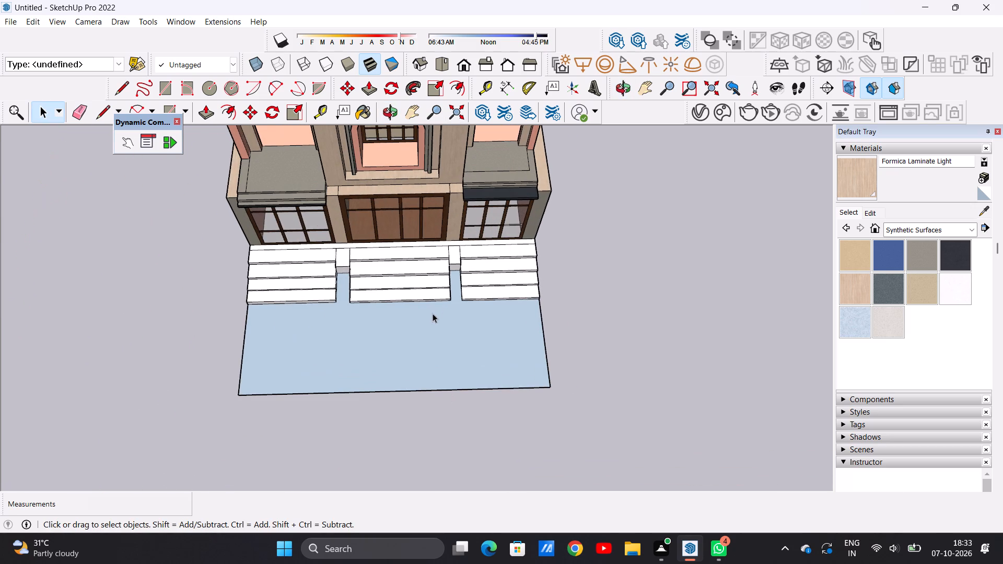
pyautogui.scroll(1, 453, 331)
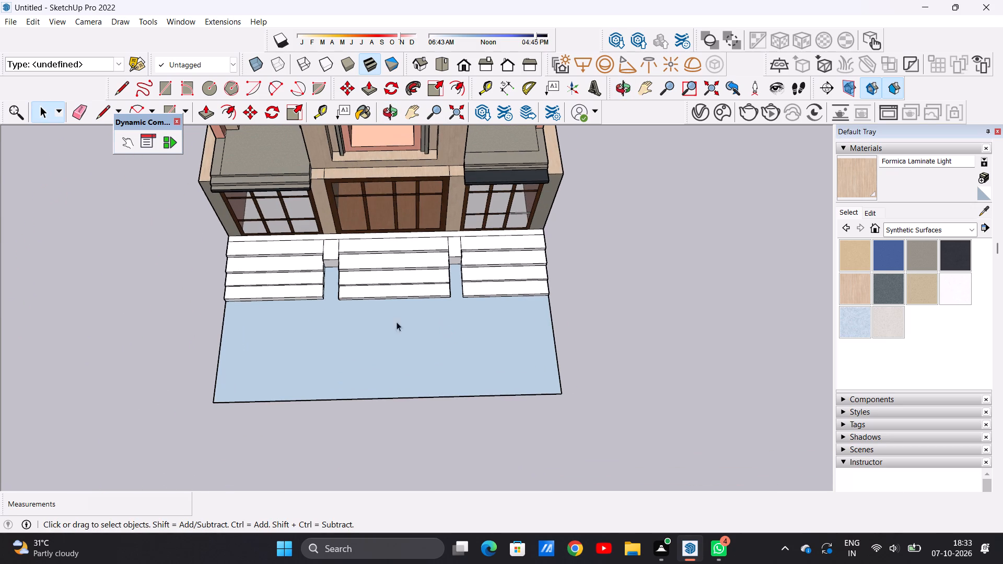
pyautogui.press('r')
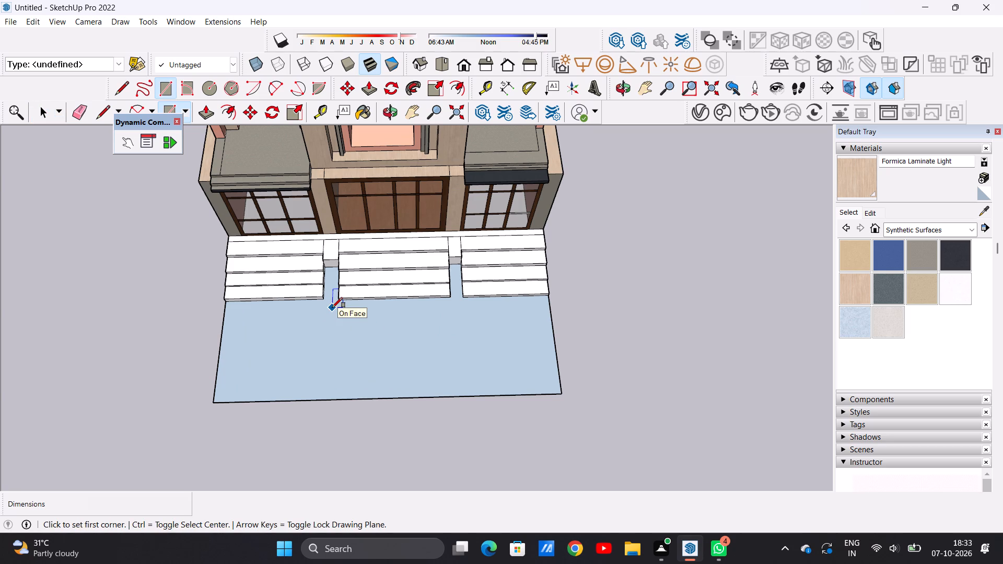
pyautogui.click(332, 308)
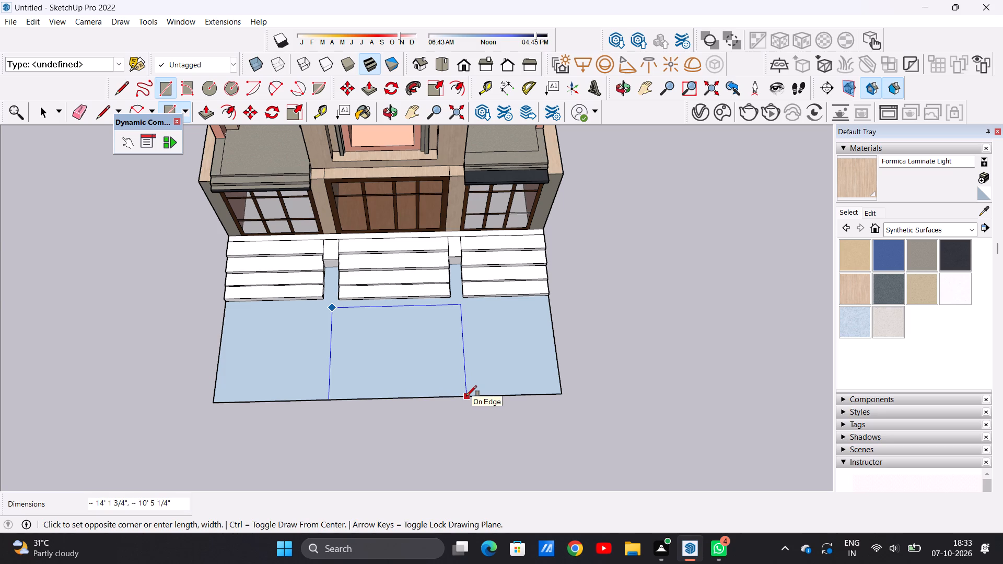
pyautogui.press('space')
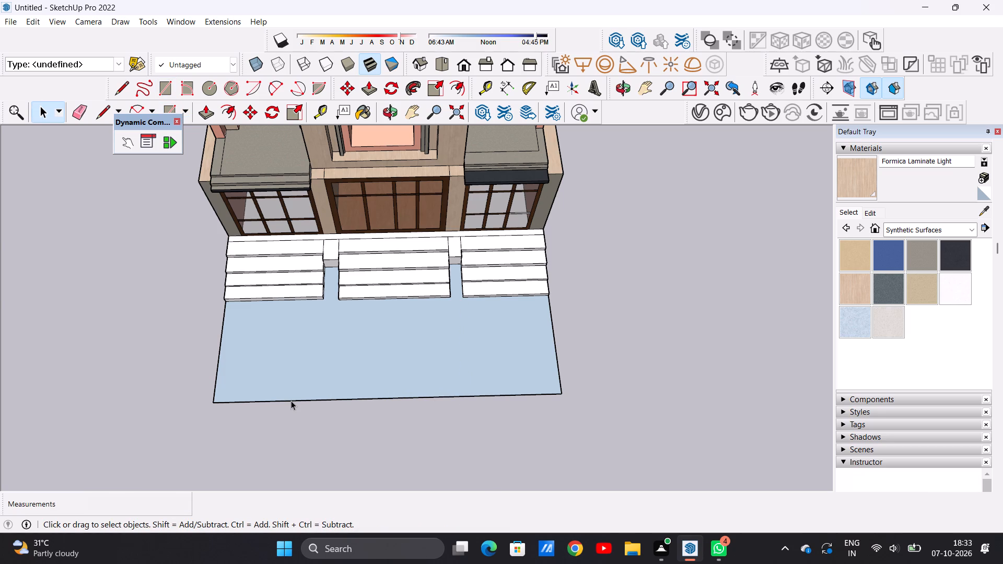
# Draw a rectangle about 35' 9" by 7' 6" along the ground surface's front edge, extending the ground away from the house.
pyautogui.press('r')
pyautogui.click(213, 403)
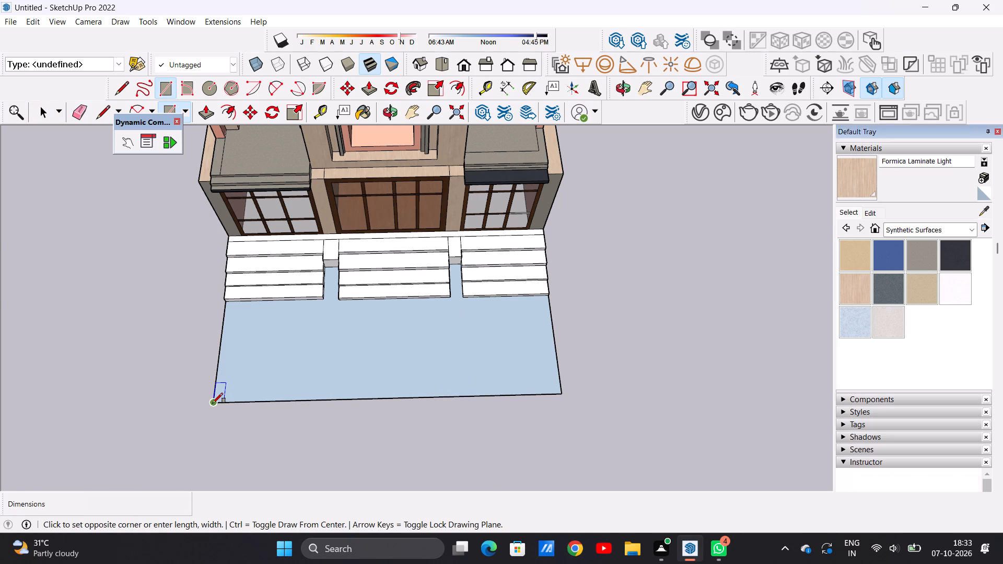
pyautogui.click(562, 390)
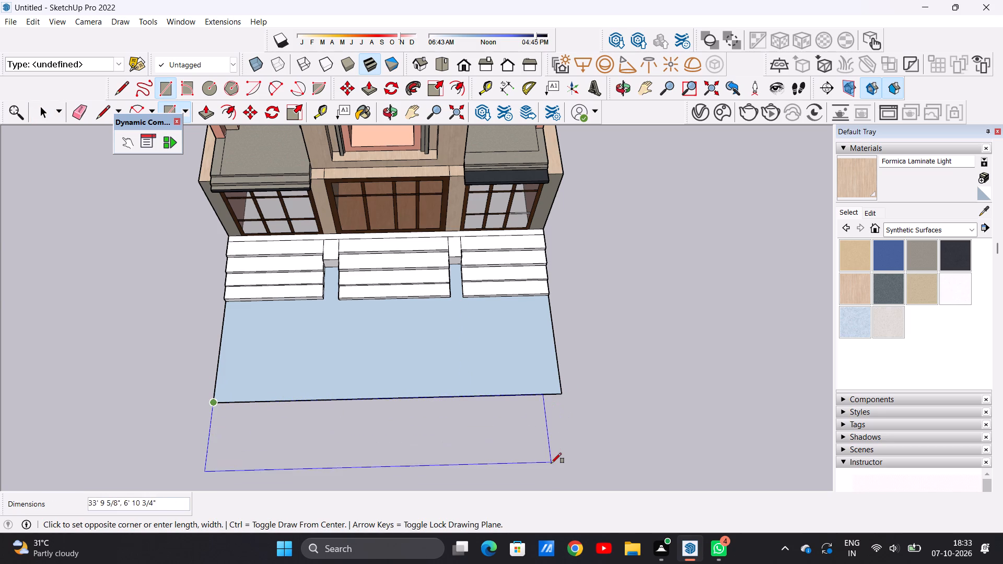
pyautogui.click(566, 469)
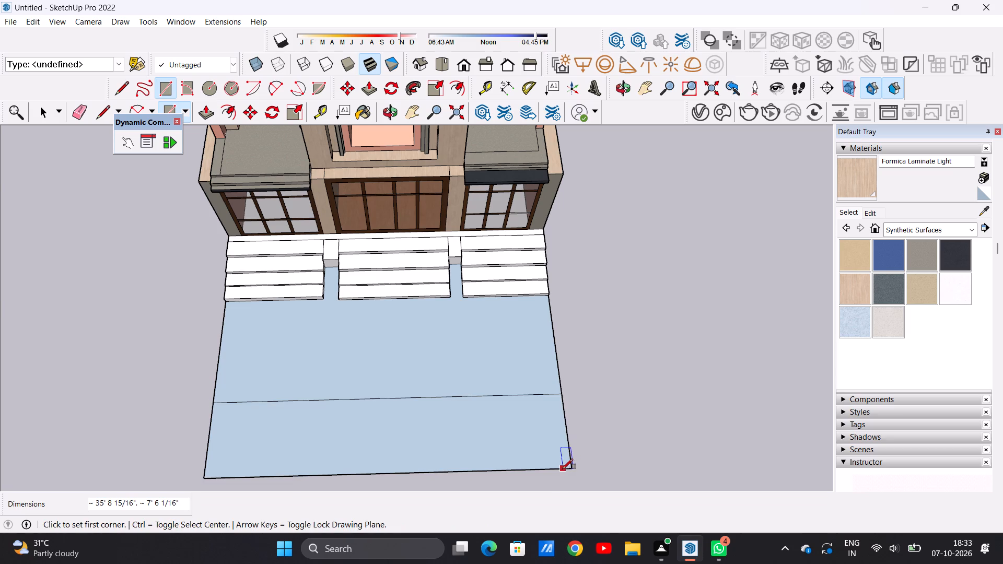
pyautogui.press('space')
# Erase the dividing line between the original ground surface and its front extension.
pyautogui.write('E')
pyautogui.moveTo(529, 385); pyautogui.dragTo(527, 396)
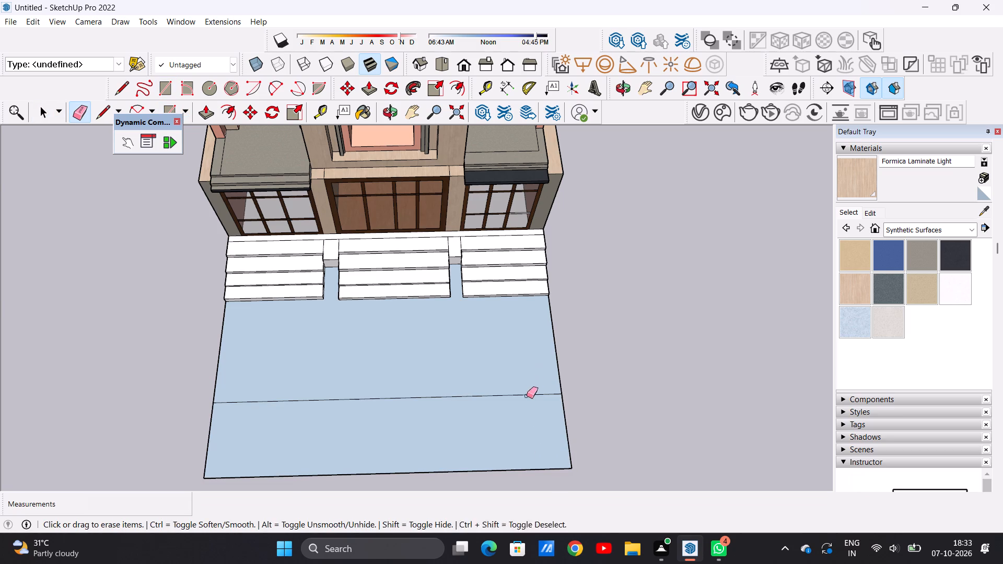
pyautogui.moveTo(527, 396); pyautogui.dragTo(526, 398)
pyautogui.press('space')
# Draw a rectangle about 16' 4" by 13' 6 5/8" on the ground in front of the central entrance steps.
pyautogui.write('R')
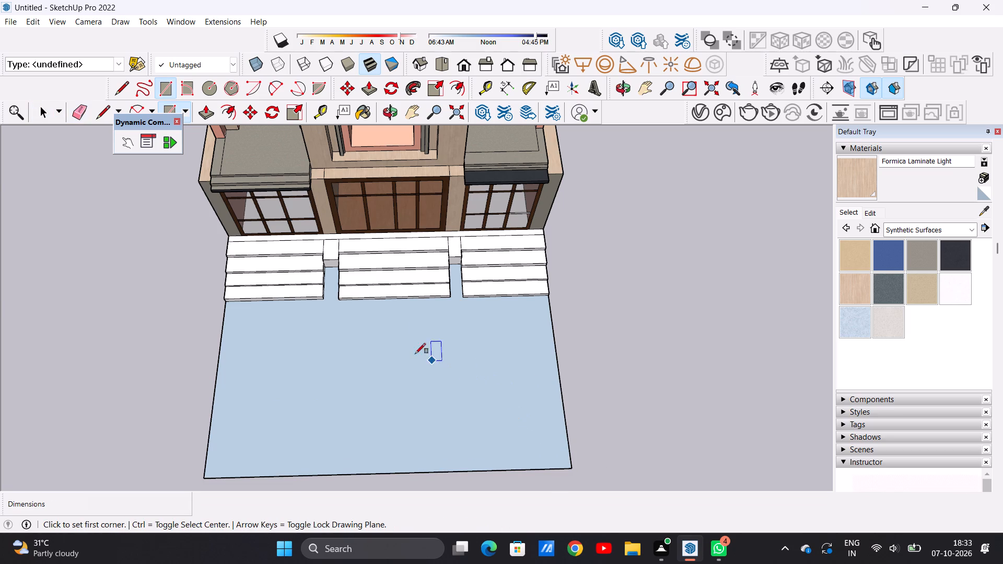
pyautogui.click(320, 327)
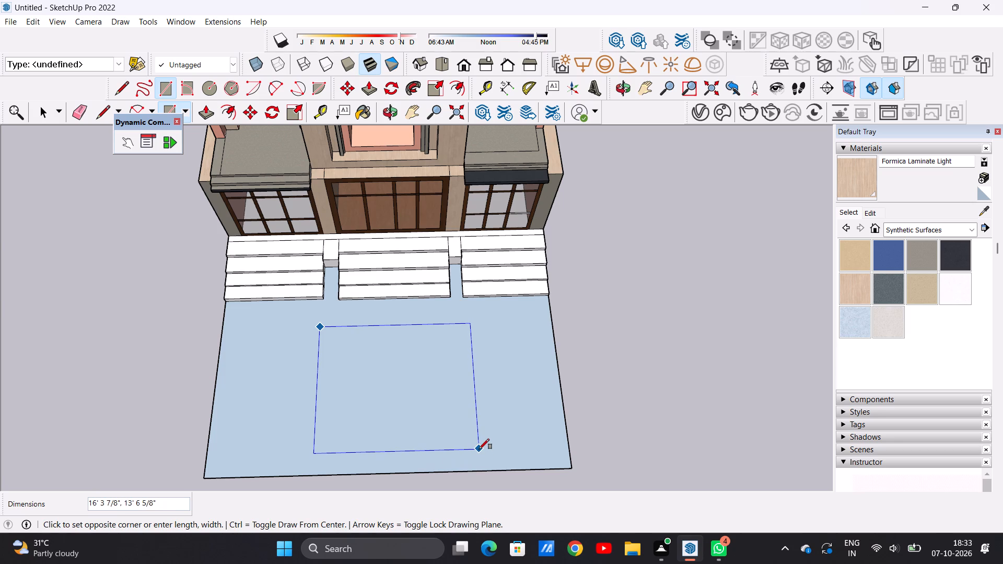
pyautogui.click(479, 449)
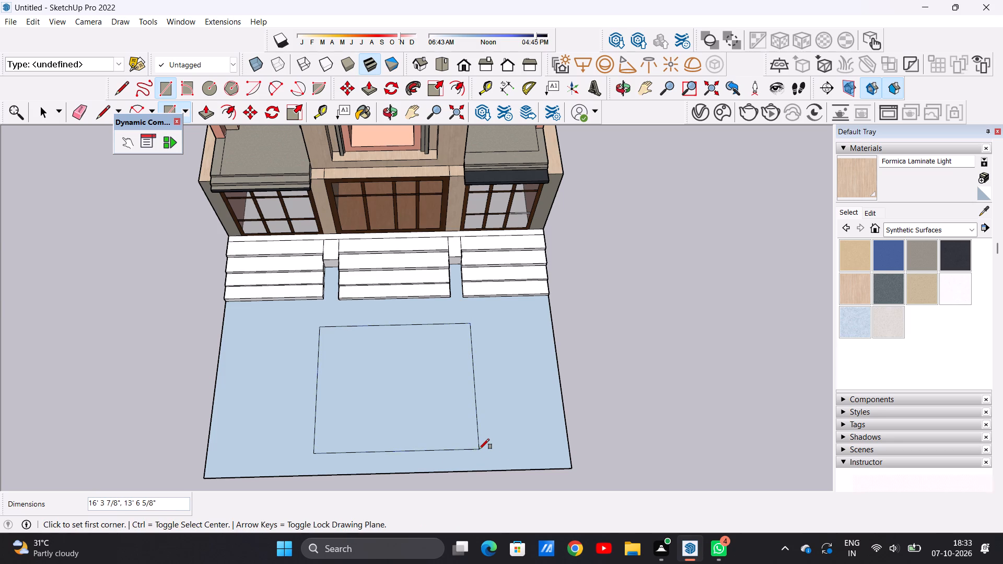
pyautogui.press('space')
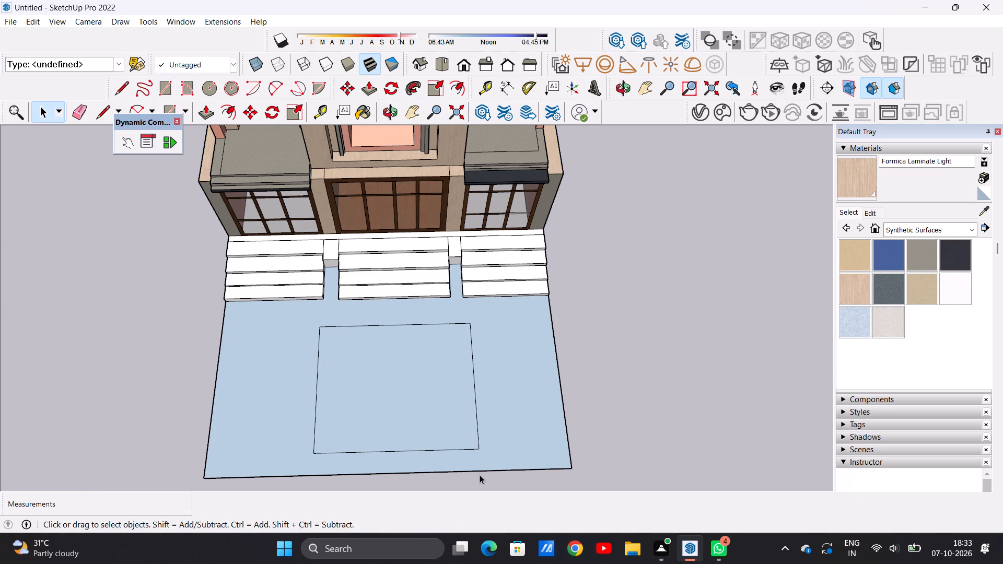
# Draw two lines about 2' 1 3/8" long extending the rectangle's sides from its front corners to the ground's front edge.
pyautogui.press('l')
pyautogui.scroll(4, 467, 458)
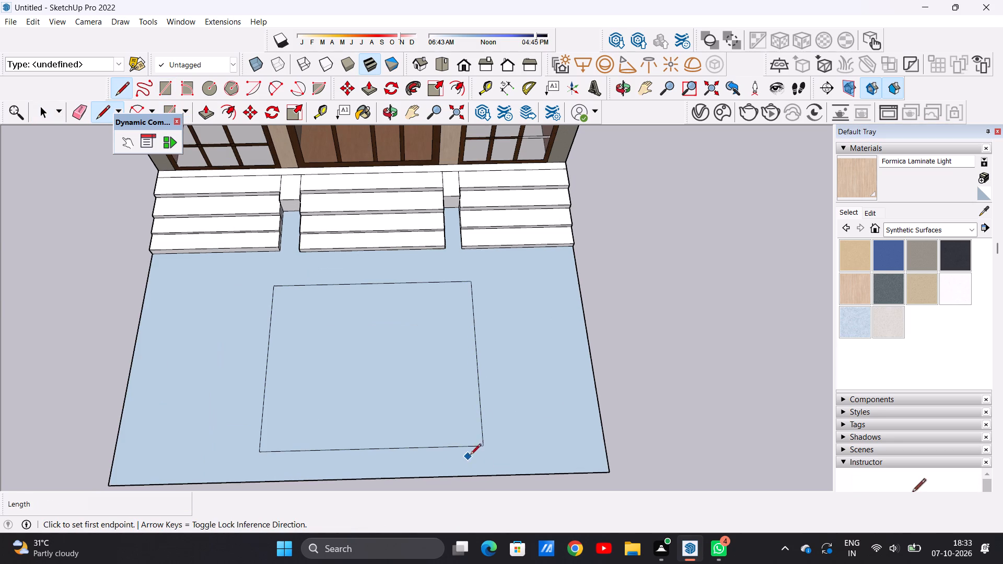
pyautogui.click(480, 448)
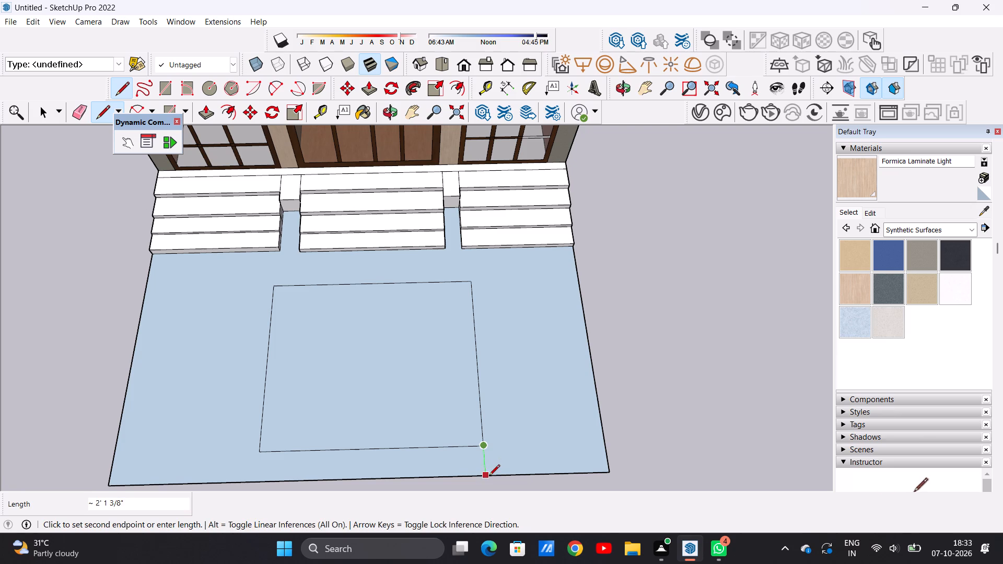
pyautogui.click(489, 476)
pyautogui.click(262, 452)
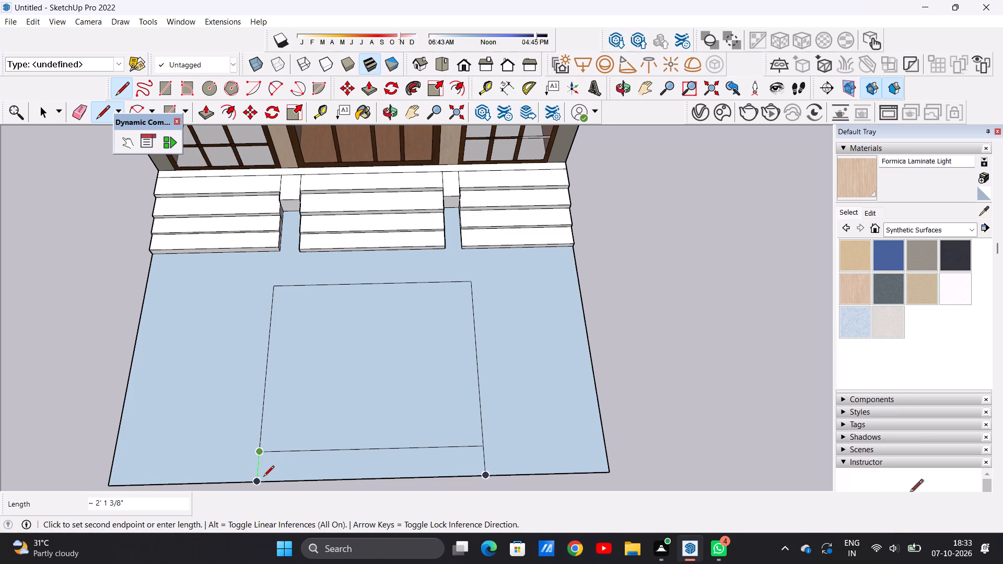
pyautogui.click(262, 480)
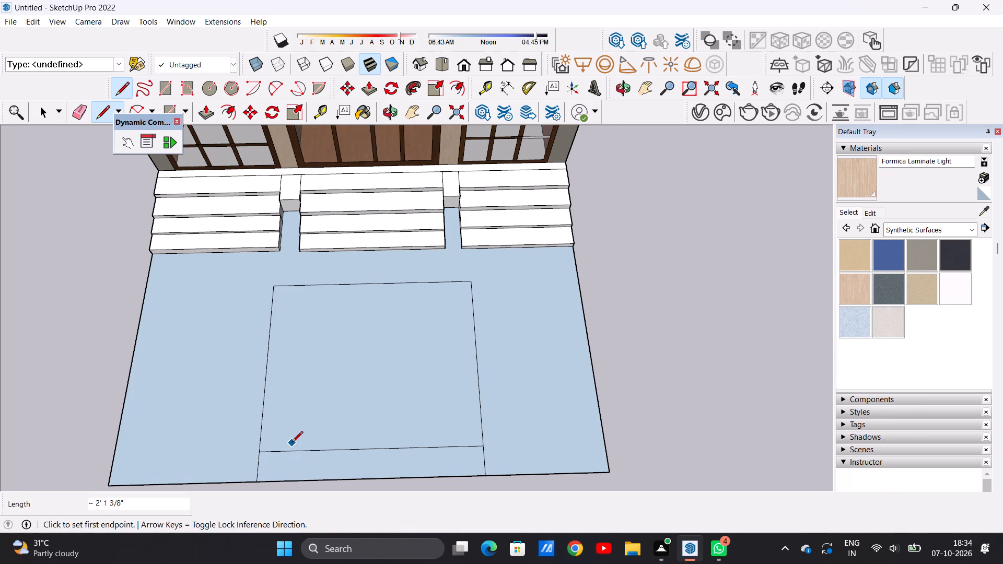
pyautogui.press('space')
# Erase the rectangle's front line so that the central area runs through to the ground's front edge.
pyautogui.press('e')
pyautogui.moveTo(368, 444); pyautogui.dragTo(372, 461)
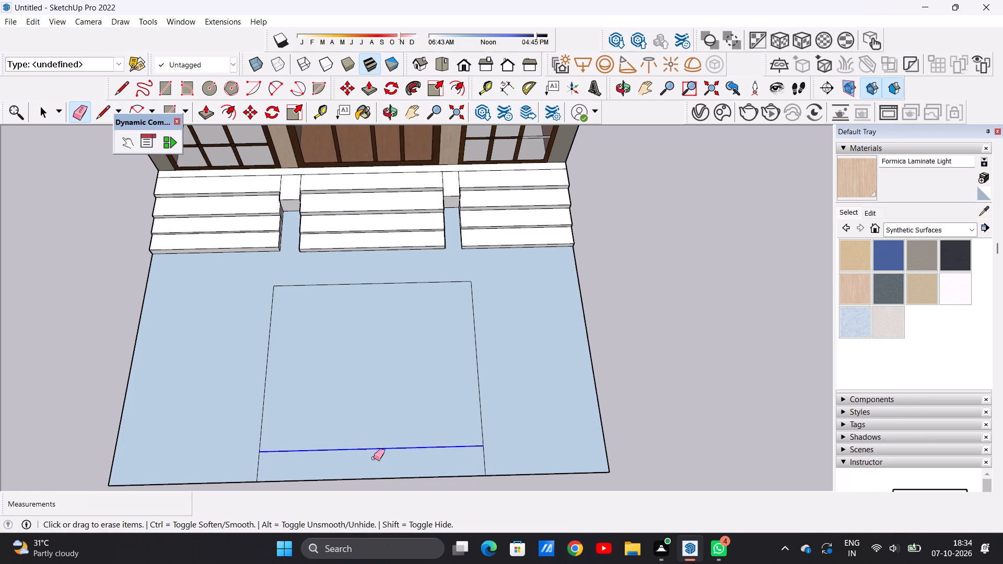
pyautogui.press('space')
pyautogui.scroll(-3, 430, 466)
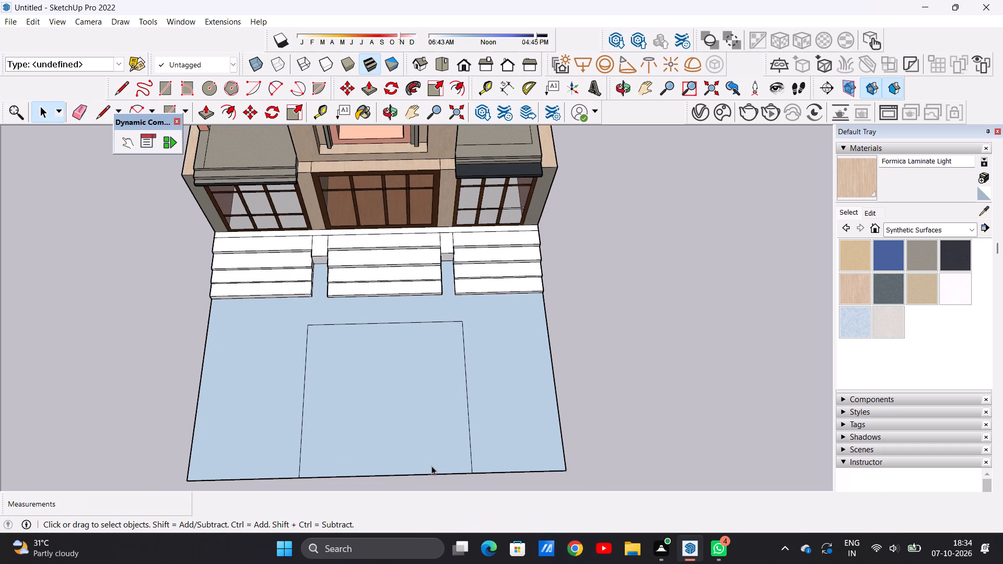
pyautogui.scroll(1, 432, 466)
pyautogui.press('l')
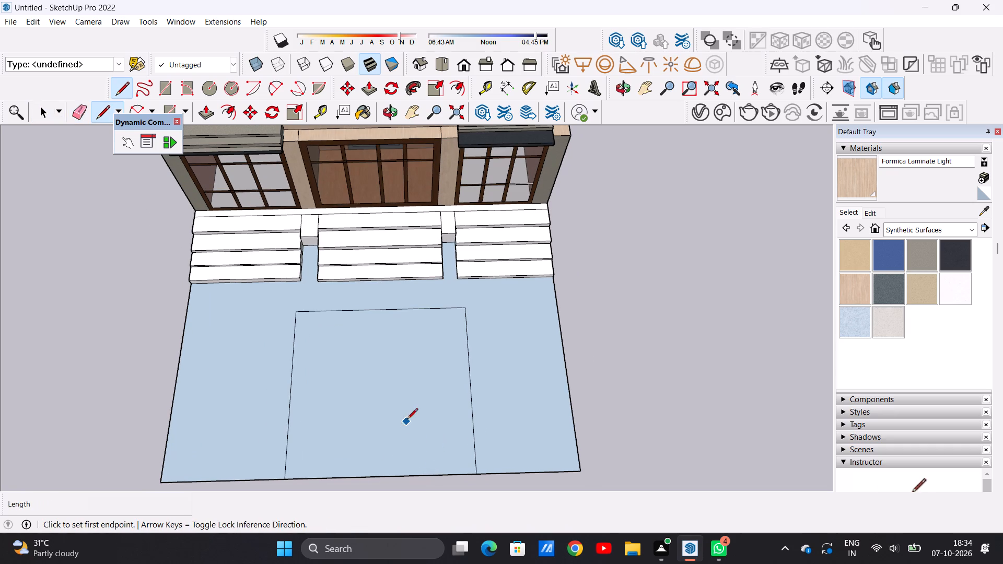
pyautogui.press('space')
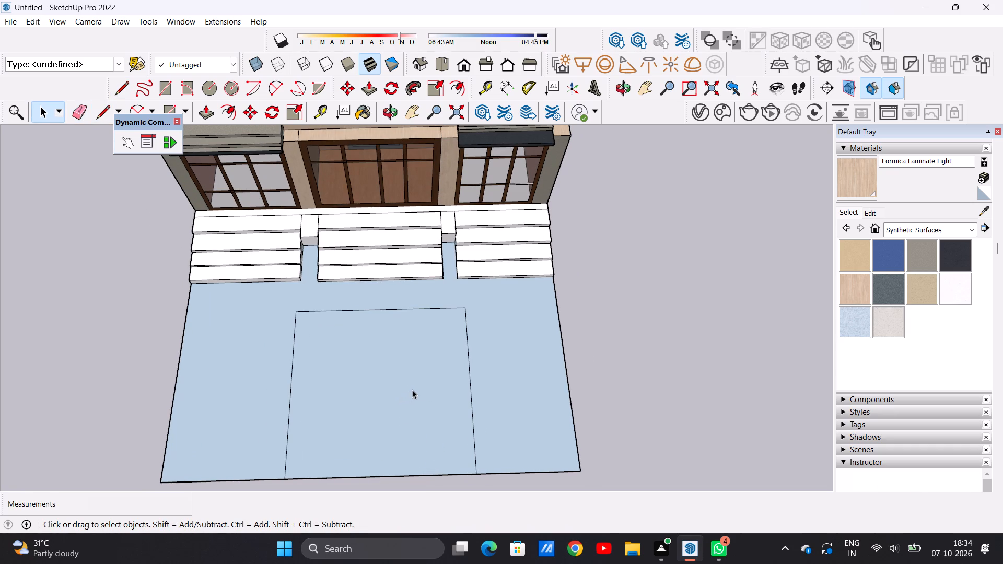
# Offset the outline of the central ground area inward by about 1' 6 11/16".
pyautogui.press('o')
pyautogui.press('f')
pyautogui.click(383, 322)
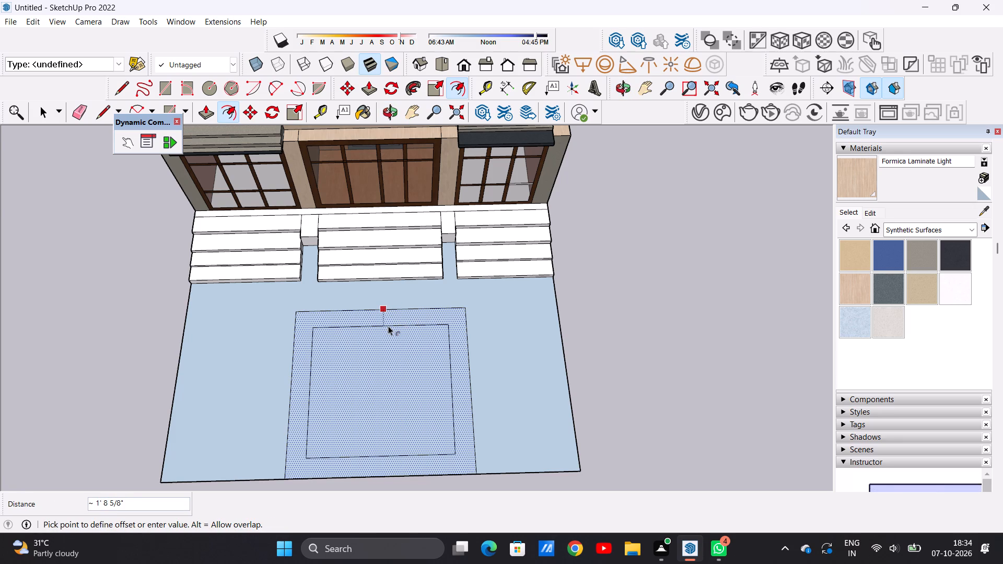
pyautogui.click(388, 324)
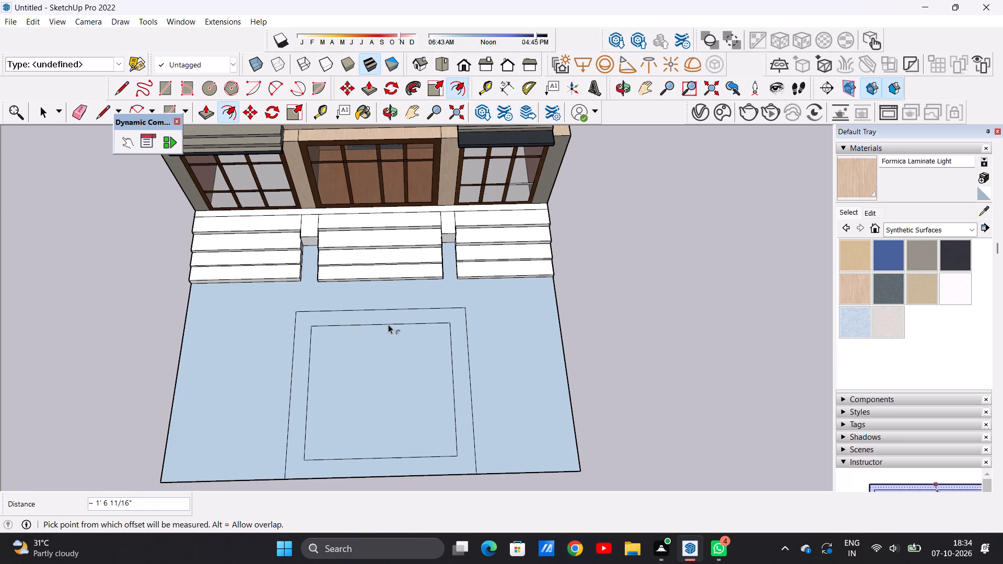
pyautogui.press('space')
# Draw two lines about 1' 6 11/16" long extending the inner outline's sides from its front corners to the ground's front edge.
pyautogui.press('l')
pyautogui.scroll(-4, 461, 345)
pyautogui.scroll(3, 442, 437)
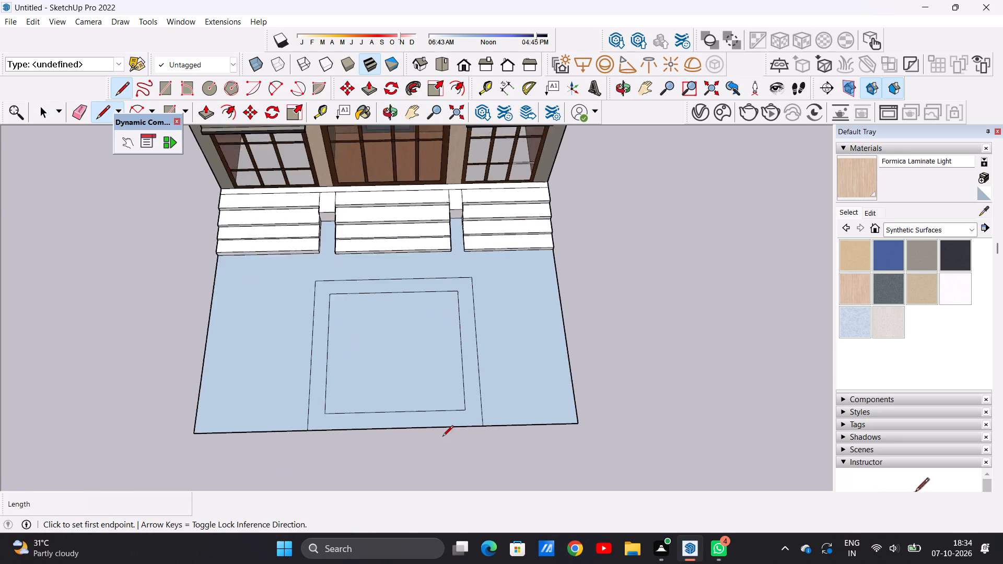
pyautogui.scroll(8, 442, 437)
pyautogui.click(468, 396)
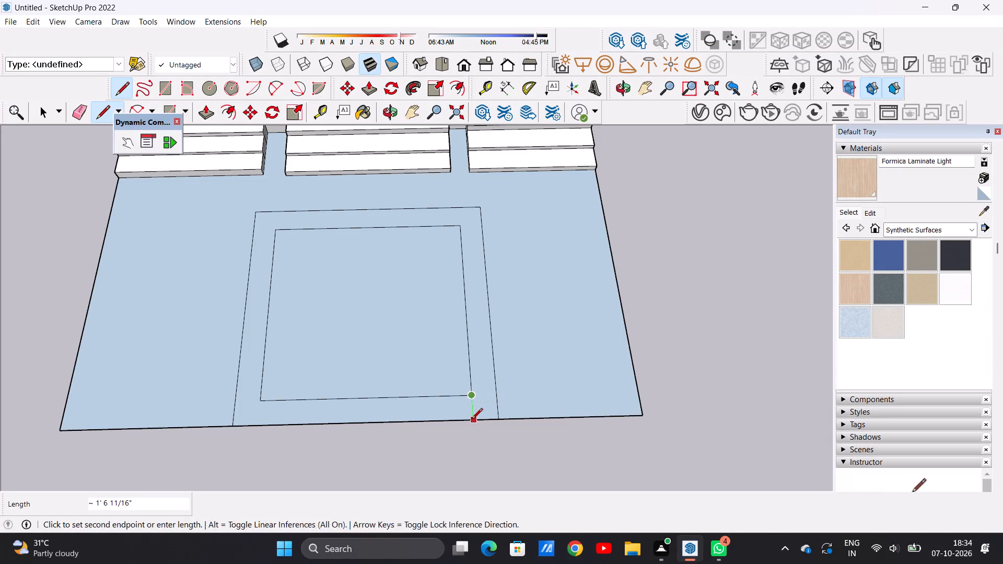
pyautogui.click(472, 420)
pyautogui.click(262, 402)
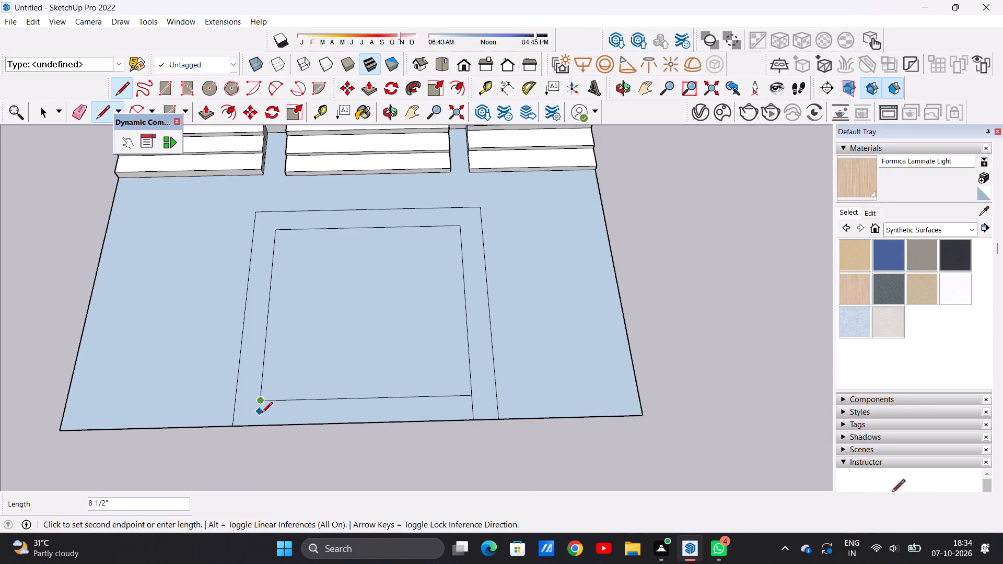
pyautogui.click(262, 421)
pyautogui.press('space')
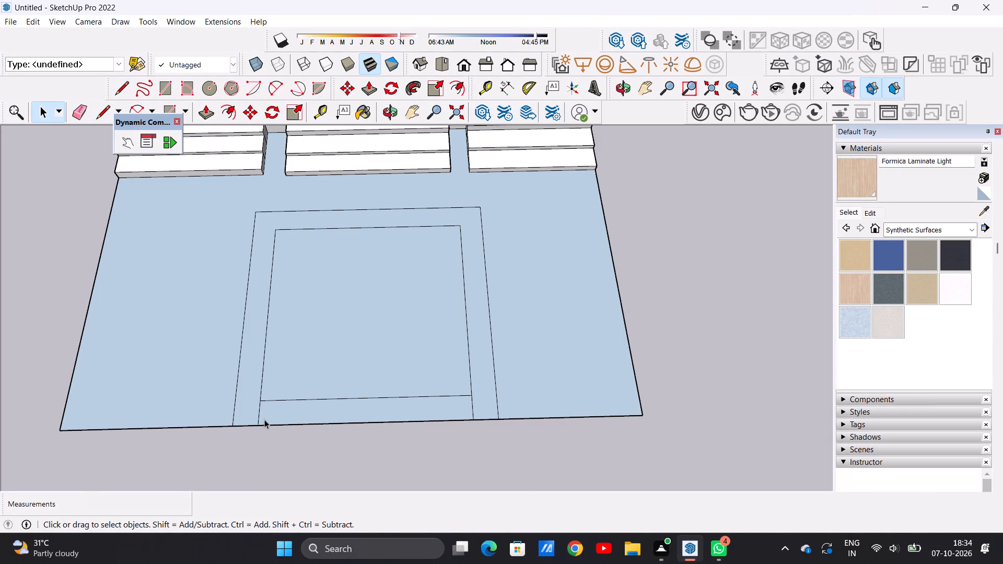
# Erase the inner outline's front line so that the border is open at the ground's front edge.
pyautogui.press('e')
pyautogui.moveTo(370, 397); pyautogui.dragTo(372, 403)
# Draw a line about 8' 10 7/8" long near the front edge of the right ground area and a matching aligned line across the left area.
pyautogui.scroll(-11, 393, 394)
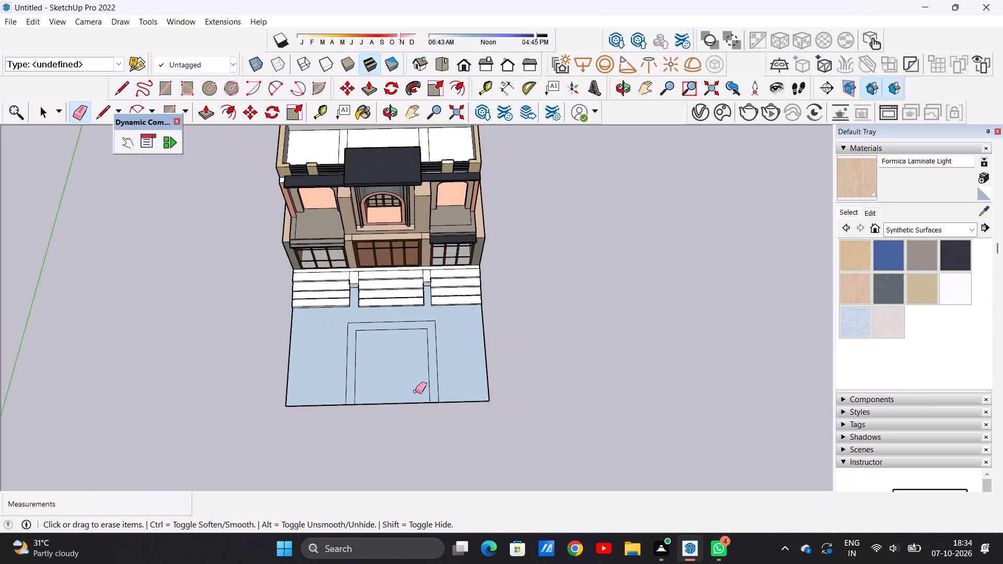
pyautogui.scroll(3, 472, 394)
pyautogui.moveTo(440, 390); pyautogui.dragTo(438, 383, button='middle')
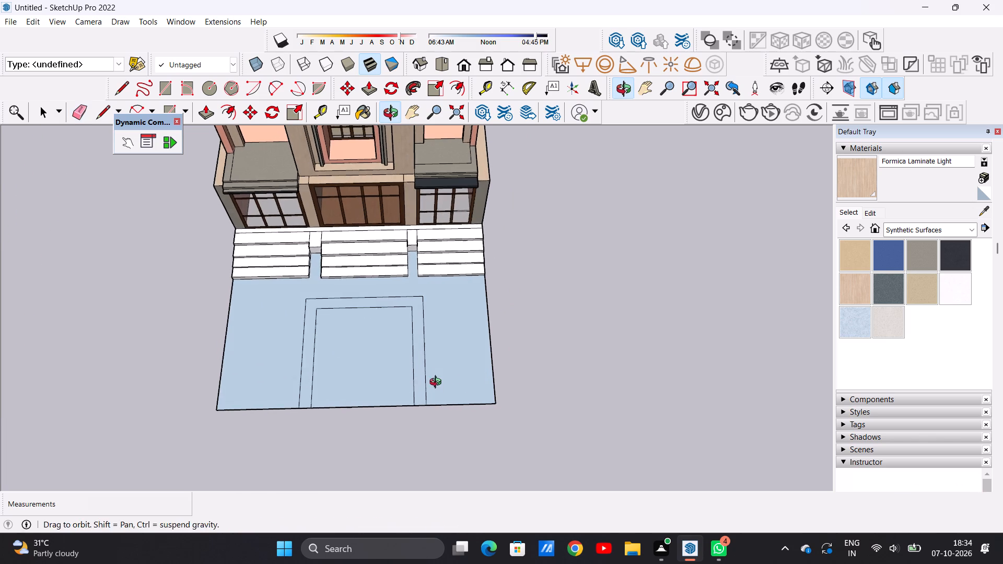
pyautogui.moveTo(438, 383); pyautogui.dragTo(432, 355, button='middle')
pyautogui.scroll(5, 436, 381)
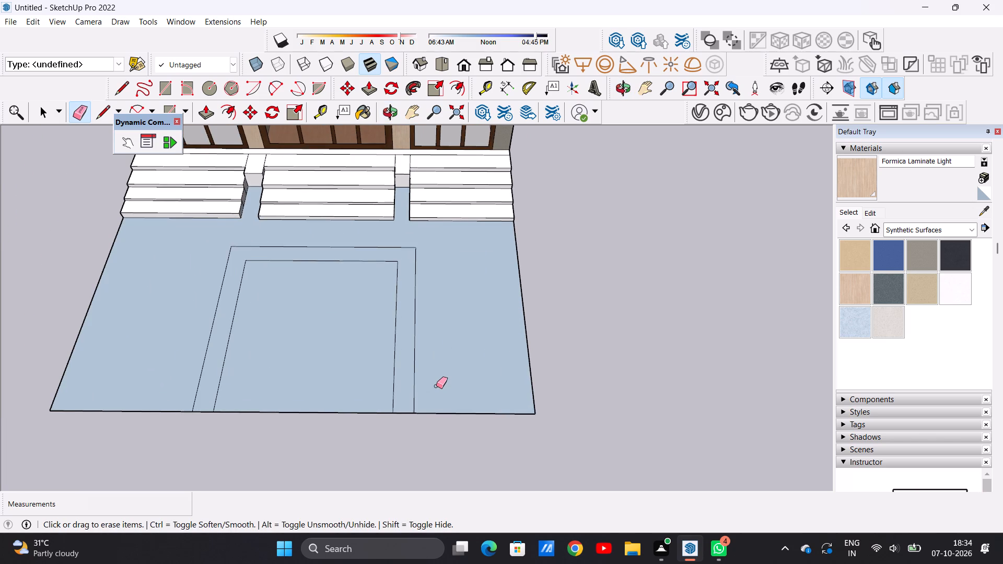
pyautogui.press('l')
pyautogui.scroll(4, 424, 398)
pyautogui.click(412, 395)
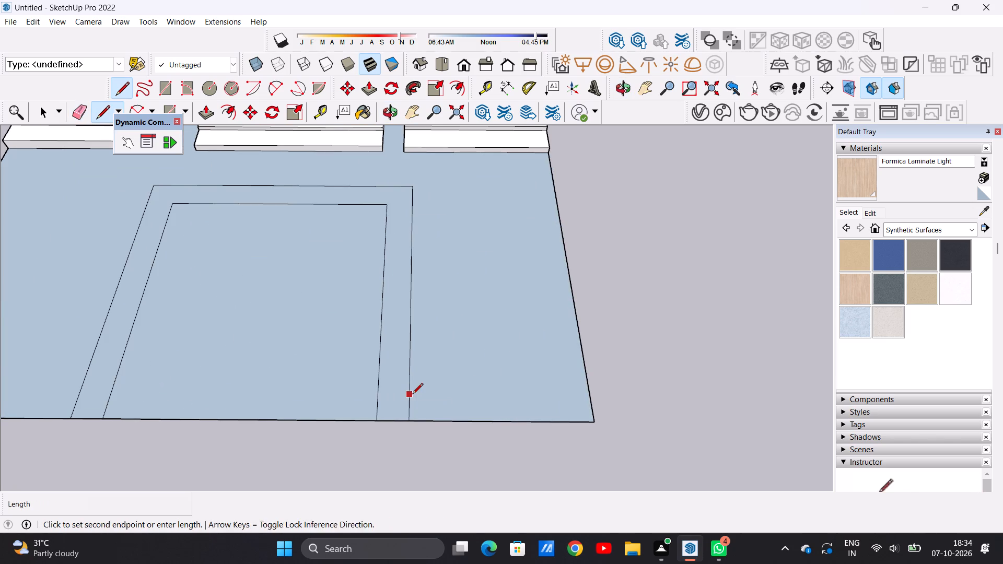
pyautogui.click(590, 397)
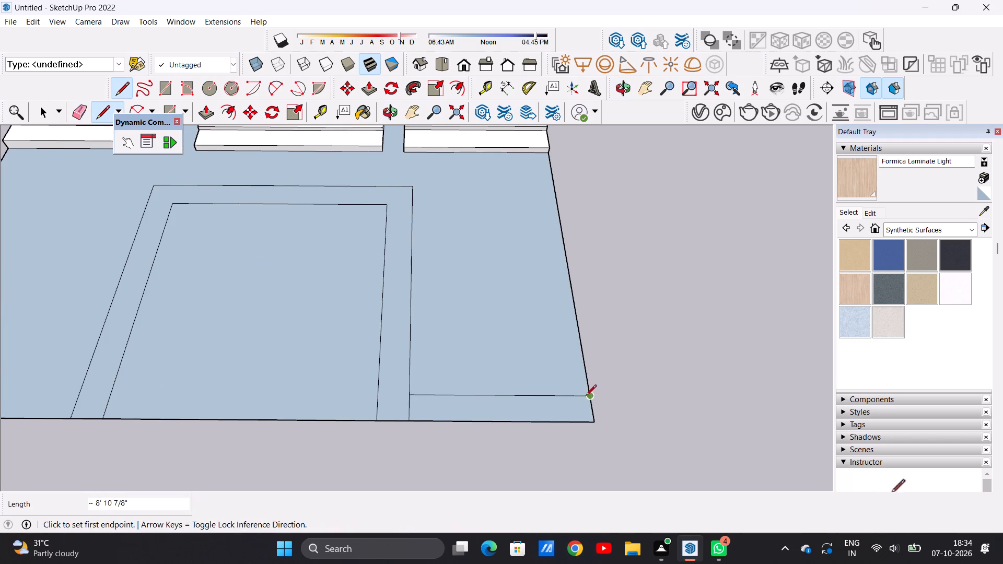
pyautogui.scroll(-7, 557, 395)
pyautogui.scroll(4, 314, 387)
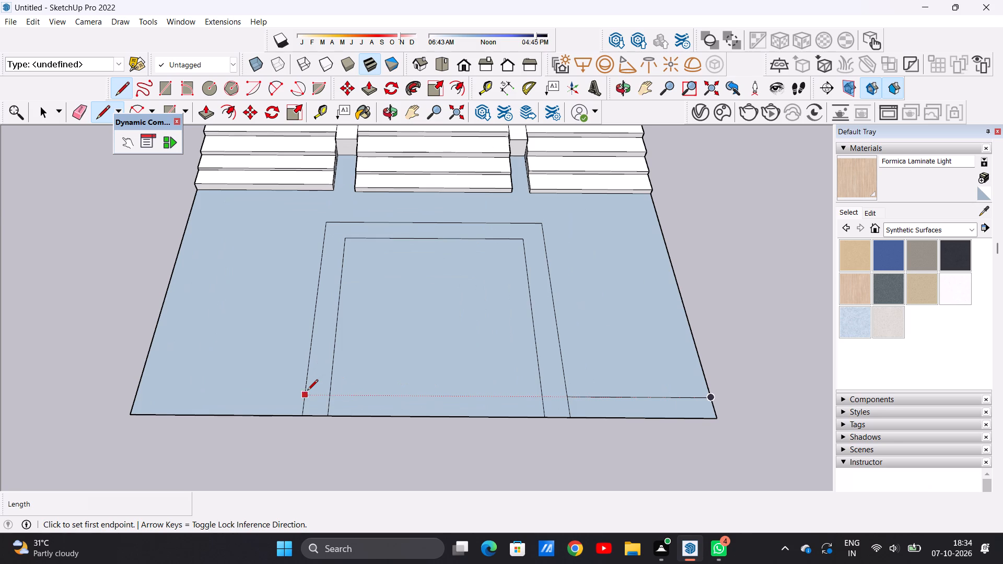
pyautogui.click(304, 392)
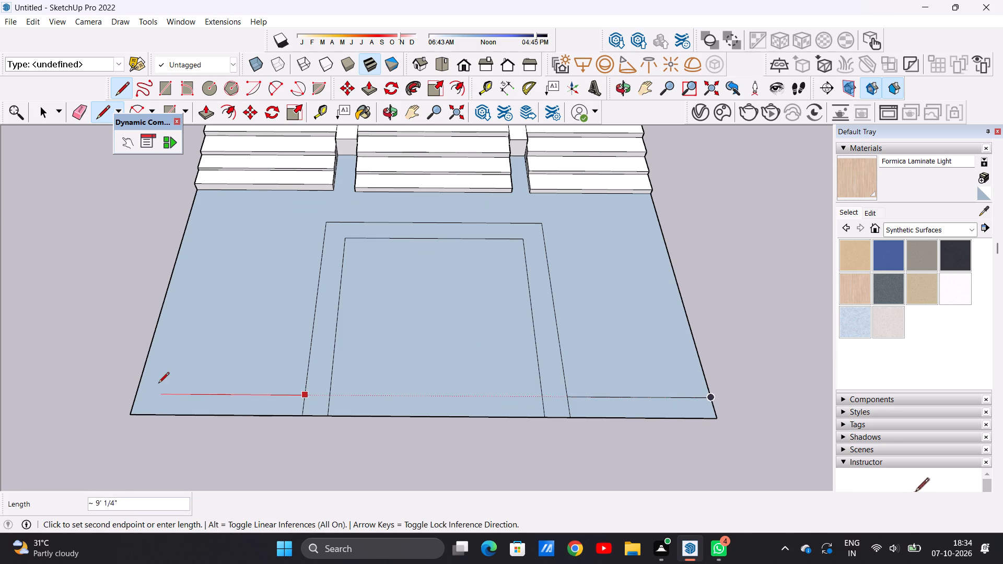
pyautogui.click(136, 391)
pyautogui.press('space')
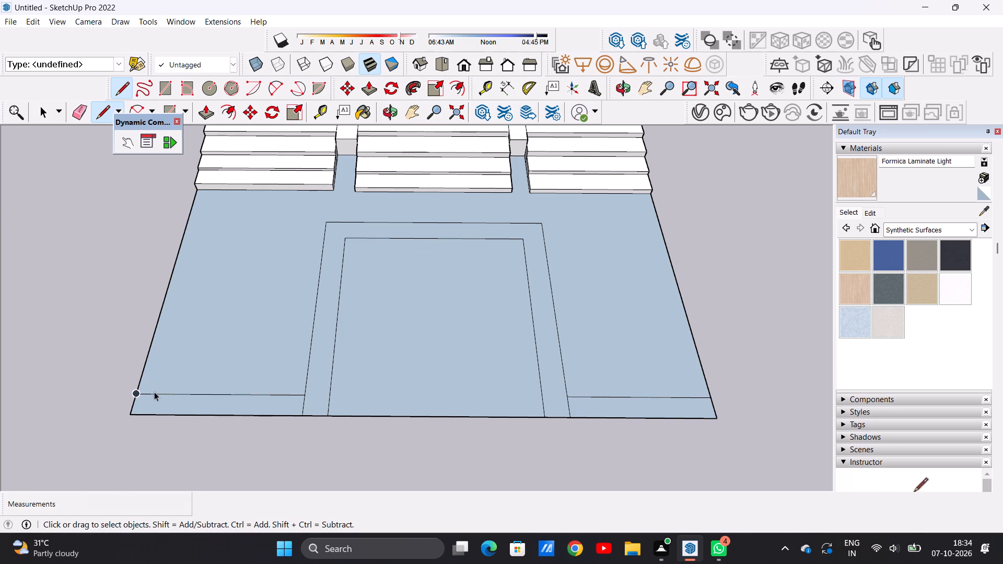
# Push/Pull the U-shaped border around the central area up by 1'.
pyautogui.scroll(-10, 270, 386)
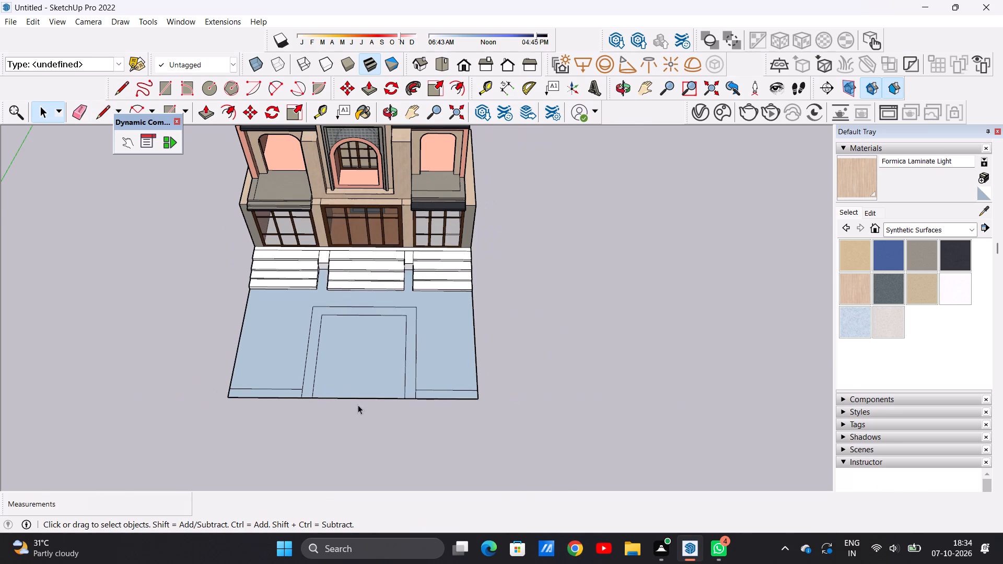
pyautogui.scroll(4, 429, 394)
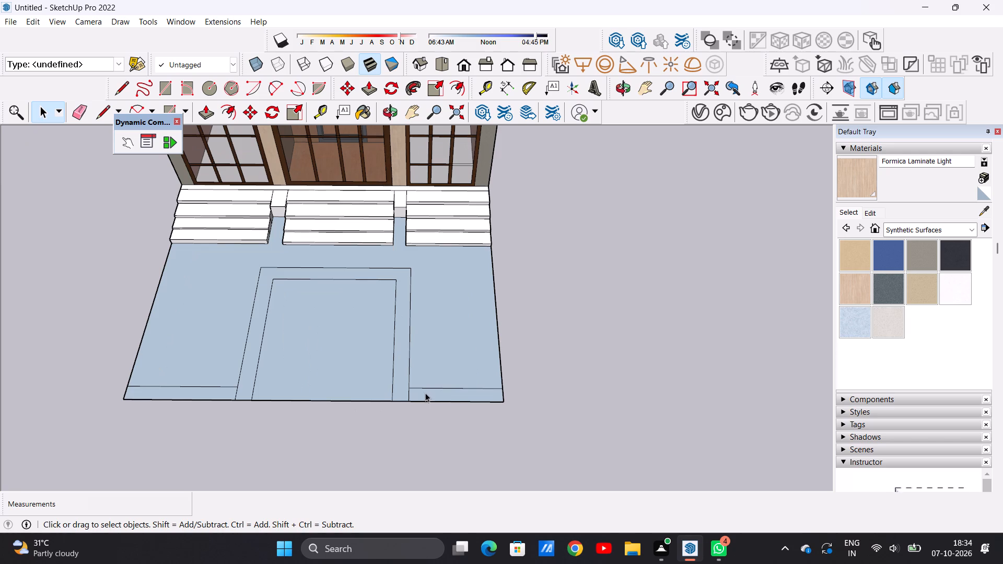
pyautogui.scroll(-2, 389, 382)
pyautogui.scroll(4, 422, 393)
pyautogui.scroll(-11, 423, 390)
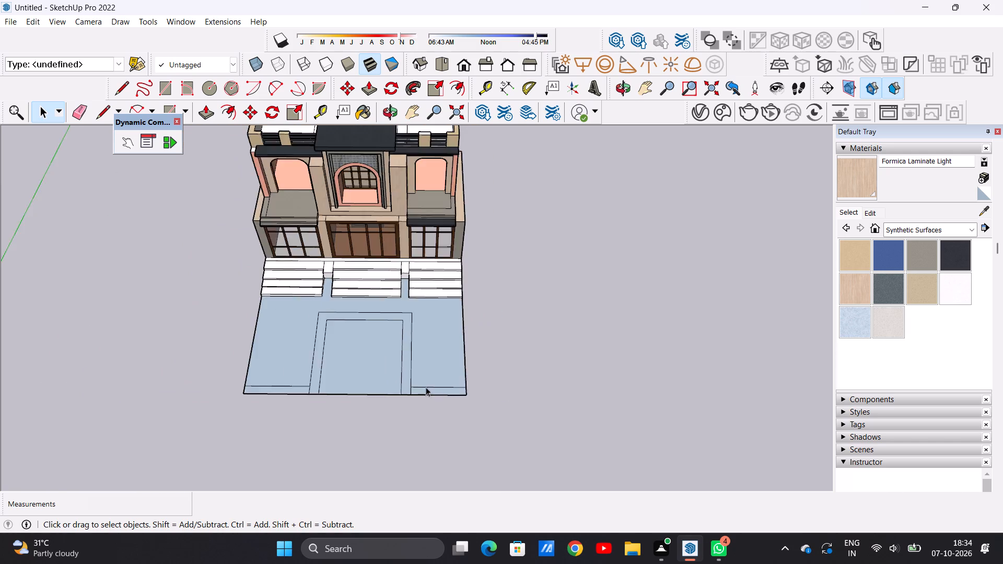
pyautogui.scroll(-2, 426, 387)
pyautogui.moveTo(417, 369); pyautogui.dragTo(405, 399, button='middle')
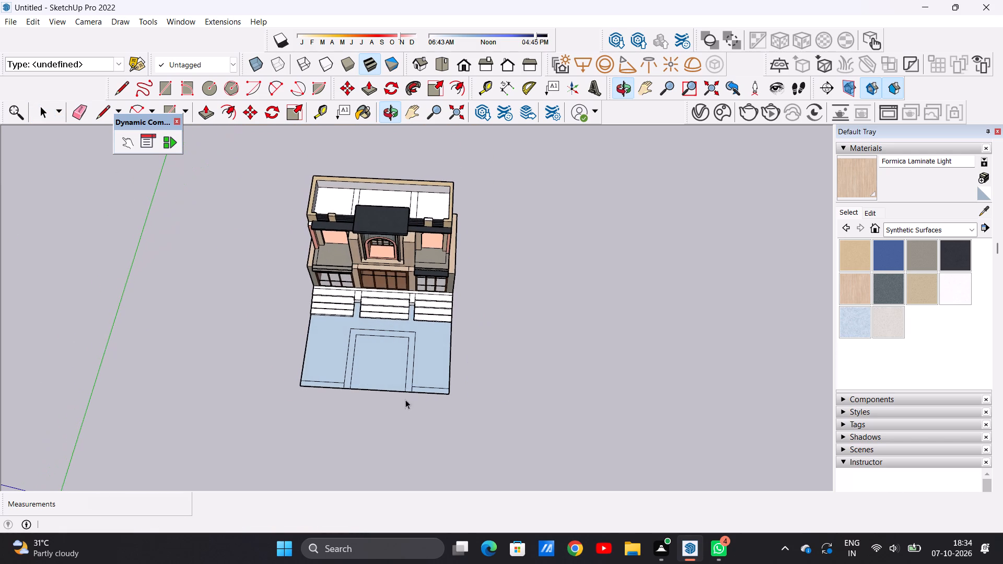
pyautogui.scroll(2, 415, 368)
pyautogui.scroll(-1, 415, 368)
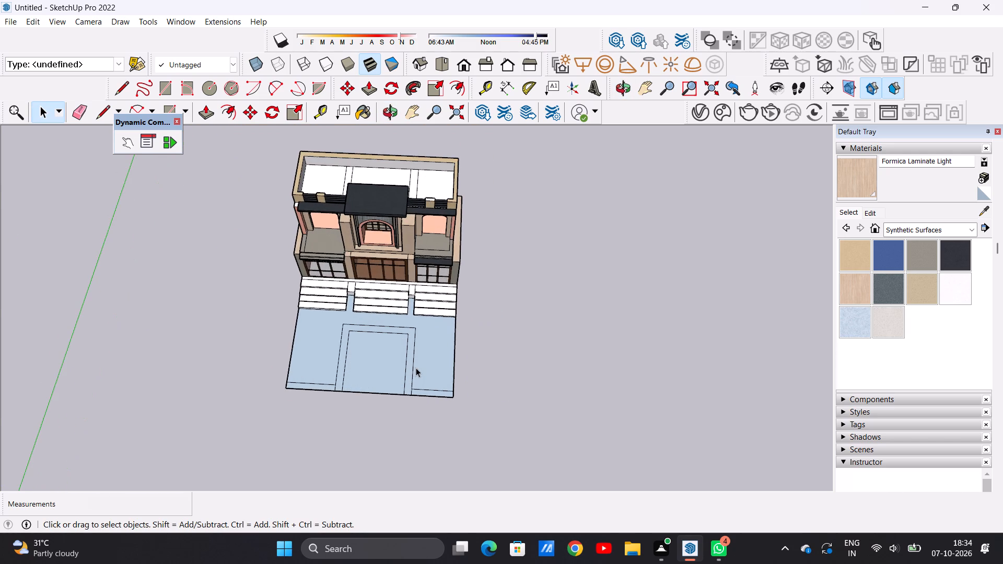
pyautogui.scroll(5, 416, 368)
pyautogui.press('p')
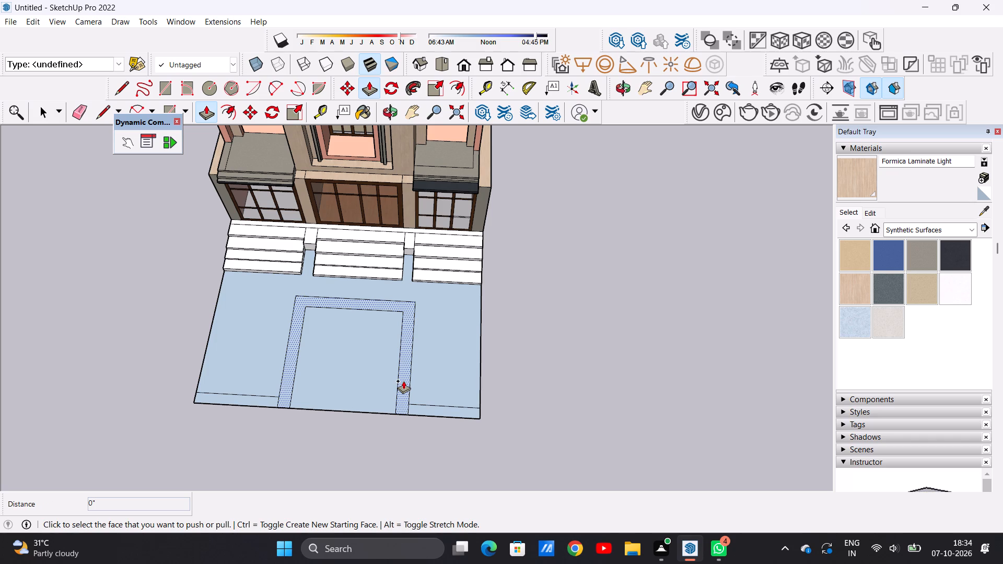
pyautogui.click(403, 381)
pyautogui.write("1'")
pyautogui.press('Return')
# Push/Pull the two narrow front-edge strips beside the central area up 1', level with the raised border.
pyautogui.moveTo(403, 391); pyautogui.dragTo(466, 315, button='middle')
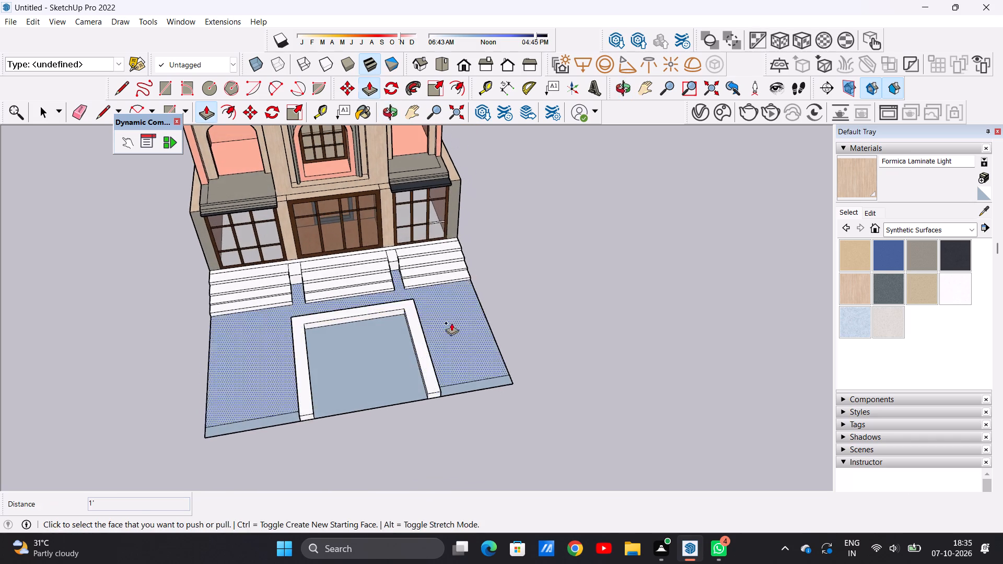
pyautogui.moveTo(232, 456); pyautogui.dragTo(287, 405, button='middle')
pyautogui.scroll(10, 311, 417)
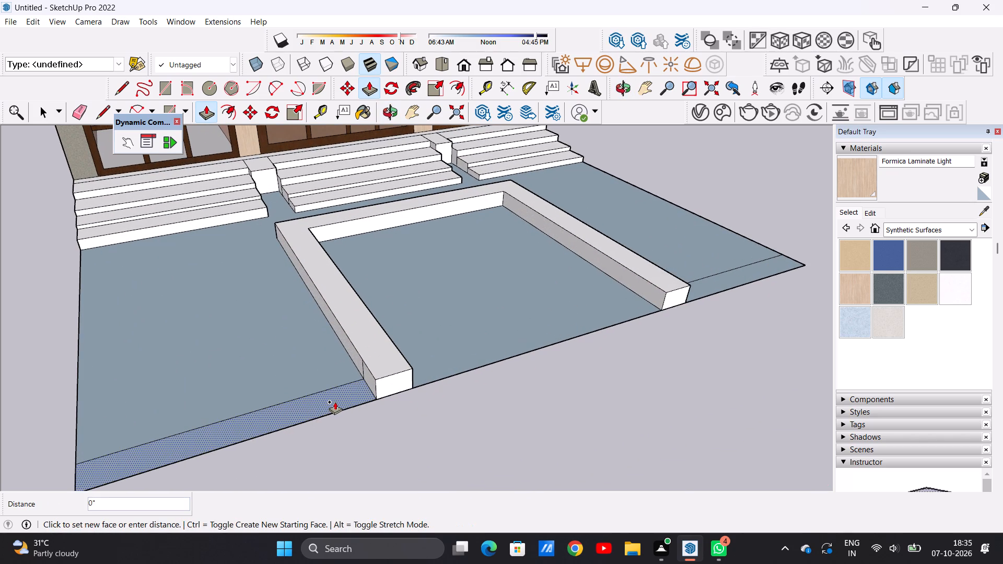
pyautogui.click(335, 402)
pyautogui.click(375, 379)
pyautogui.scroll(-10, 270, 409)
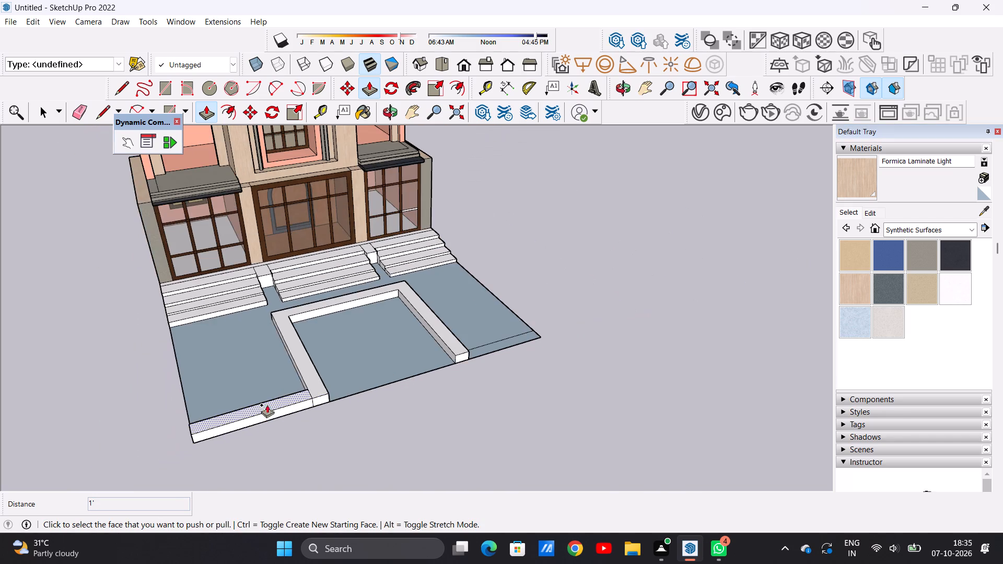
pyautogui.scroll(10, 543, 340)
pyautogui.click(507, 337)
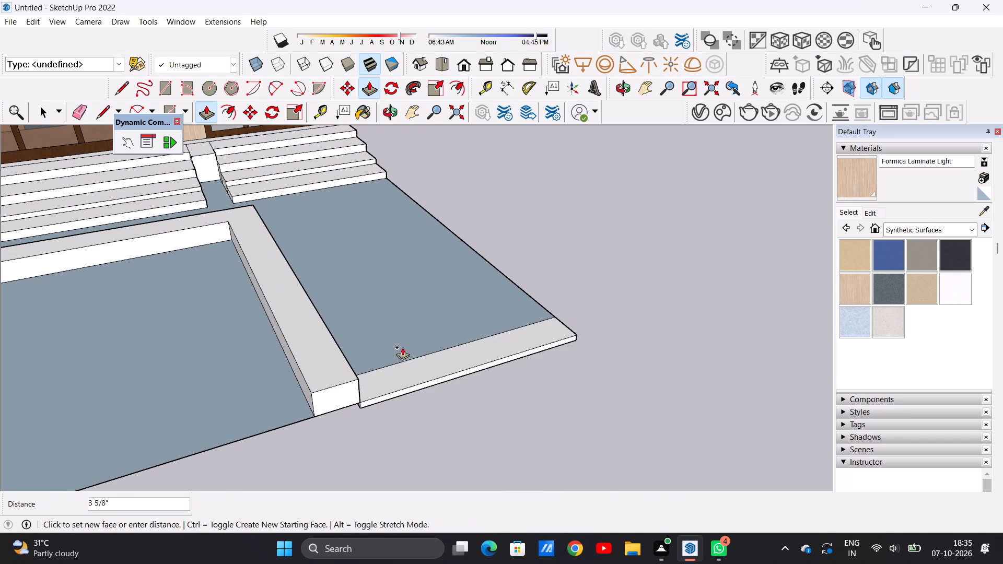
pyautogui.click(357, 374)
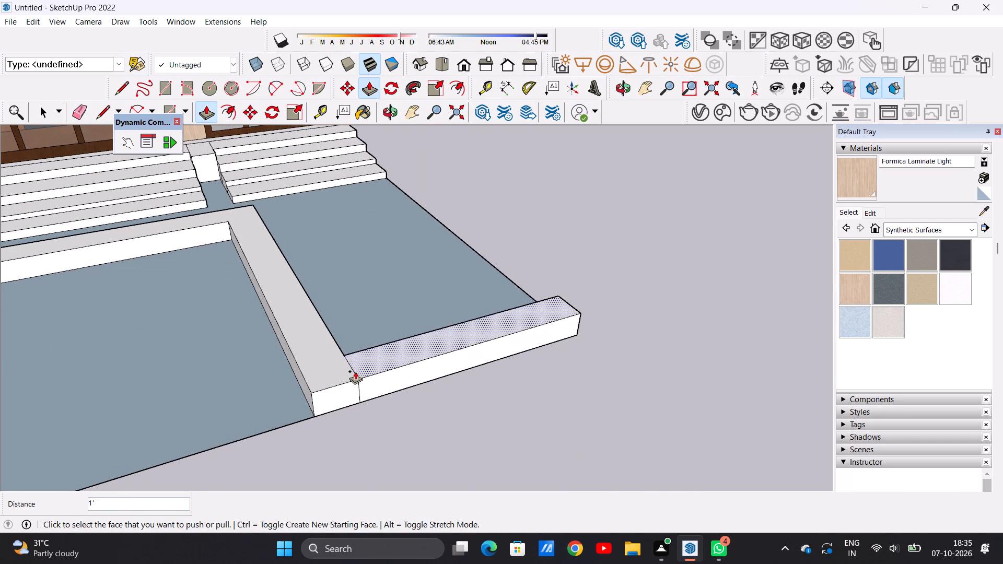
pyautogui.press('space')
# Draw a rectangle about 35' 8 15/16" by 5' 8 3/16" on the ground along the full front edge, extending away from the house.
pyautogui.scroll(-18, 471, 392)
pyautogui.moveTo(487, 390); pyautogui.dragTo(372, 412, button='middle')
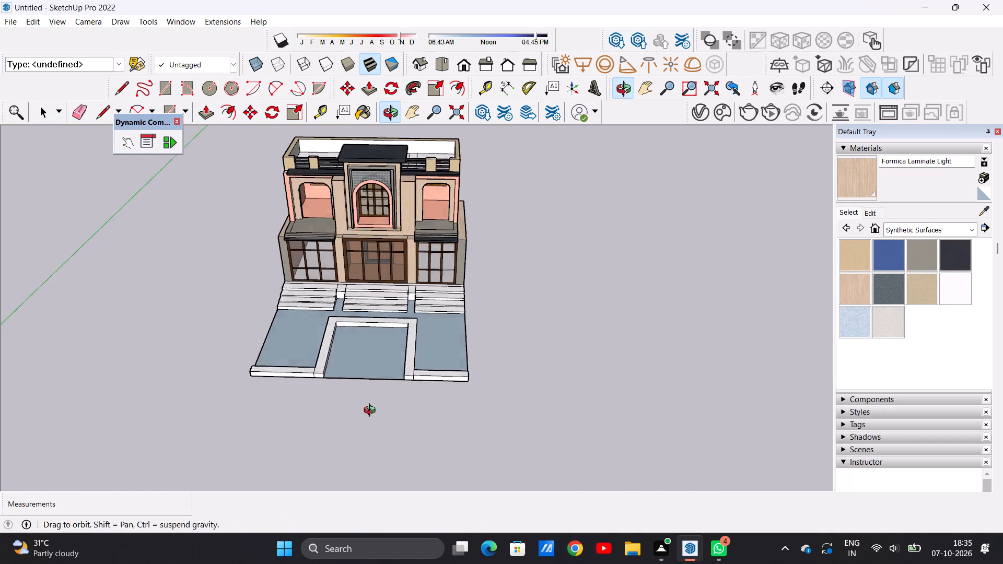
pyautogui.moveTo(372, 412); pyautogui.dragTo(400, 432, button='middle')
pyautogui.scroll(-5, 438, 394)
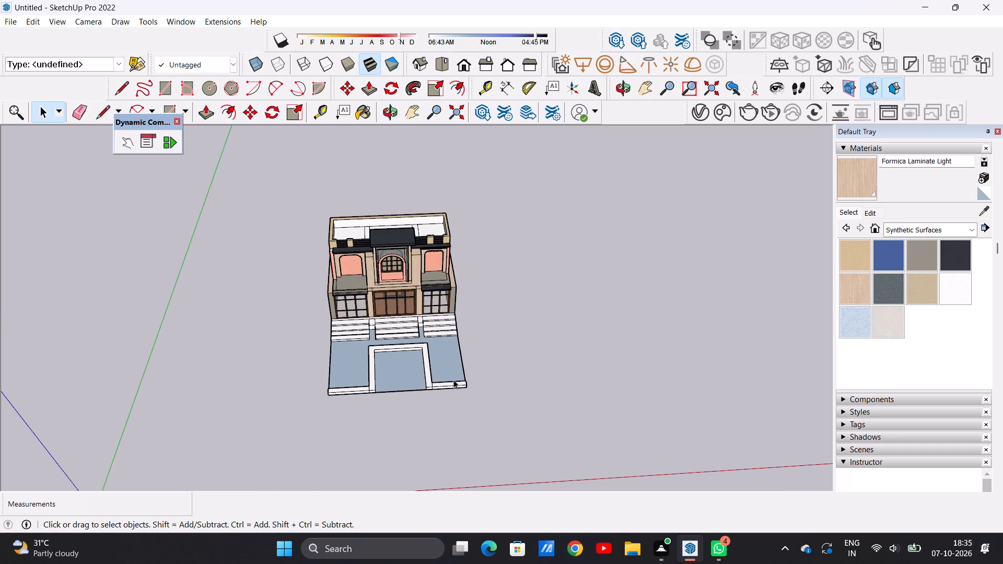
pyautogui.moveTo(409, 413); pyautogui.dragTo(391, 464, button='middle')
pyautogui.scroll(9, 416, 431)
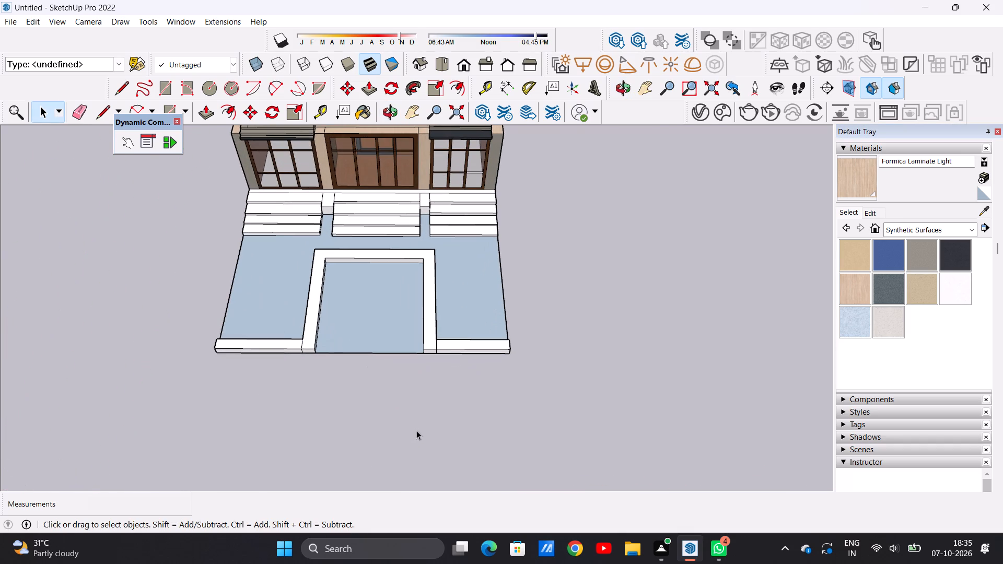
pyautogui.press('r')
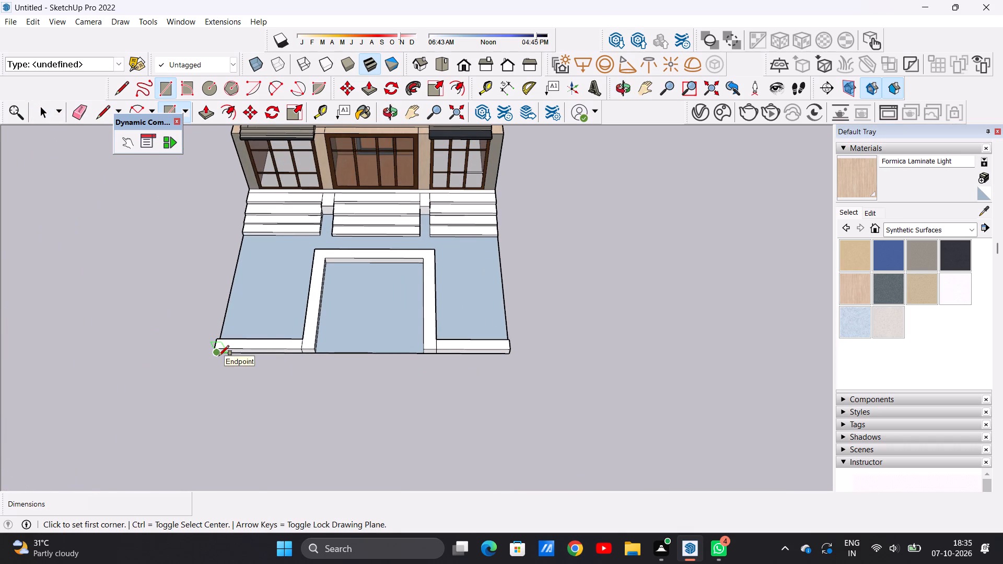
pyautogui.click(219, 356)
pyautogui.click(512, 355)
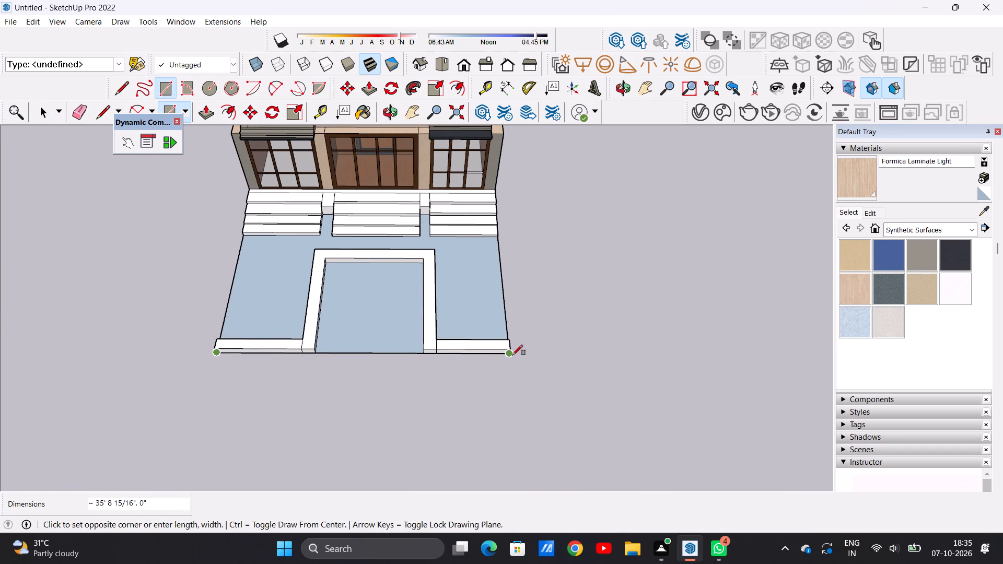
pyautogui.click(522, 395)
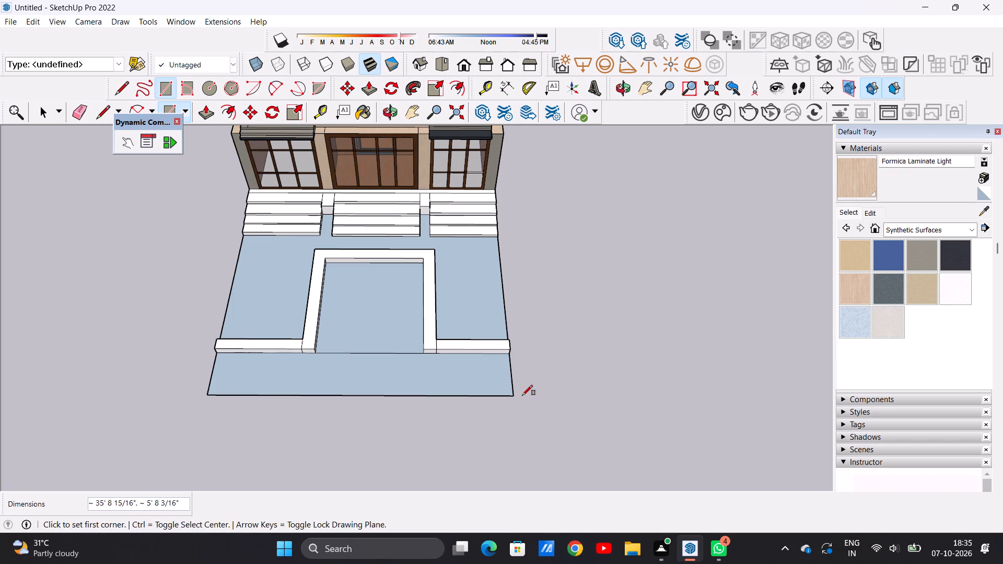
pyautogui.press('space')
# Examine the raised front borders and the new ground strip up close and together with the whole house.
pyautogui.scroll(3, 359, 331)
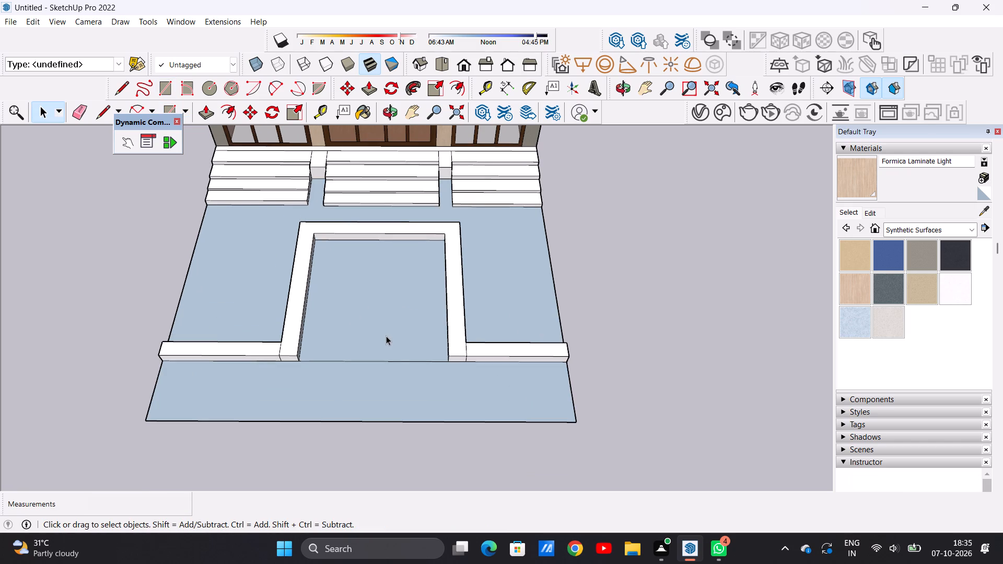
pyautogui.scroll(-3, 399, 348)
pyautogui.scroll(7, 417, 366)
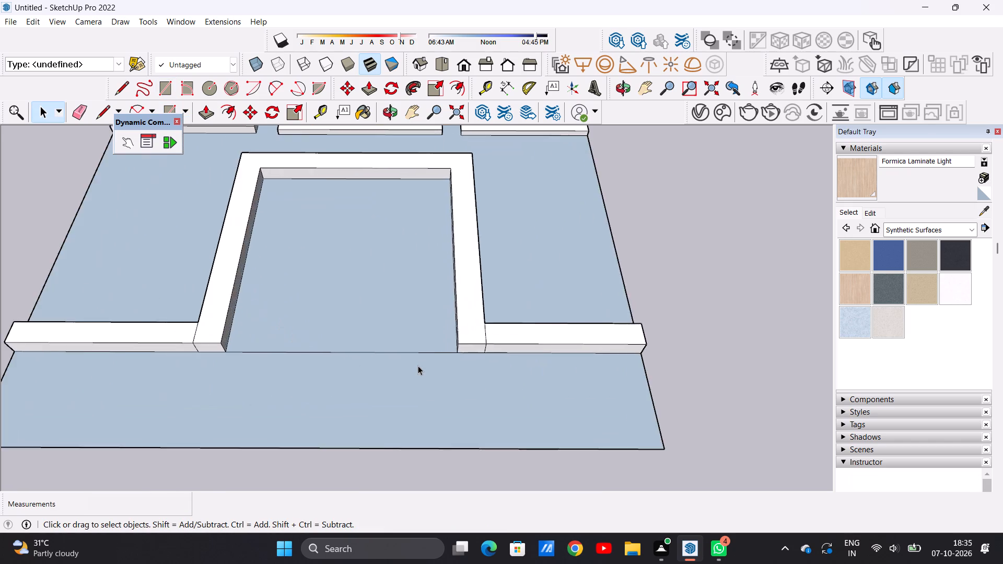
pyautogui.scroll(-10, 430, 356)
pyautogui.moveTo(427, 362); pyautogui.dragTo(424, 361, button='middle')
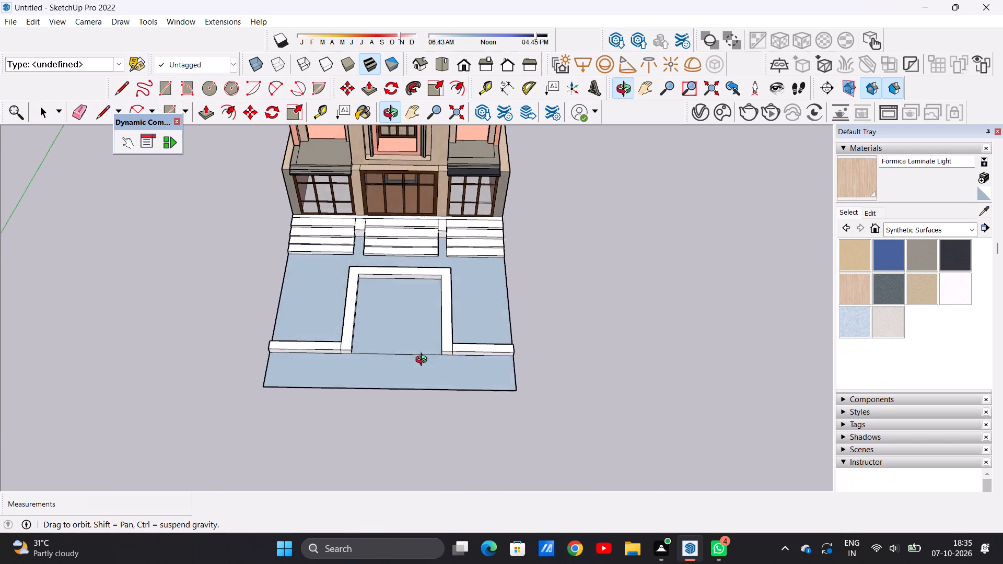
pyautogui.moveTo(424, 361); pyautogui.dragTo(422, 290, button='middle')
pyautogui.scroll(-9, 422, 314)
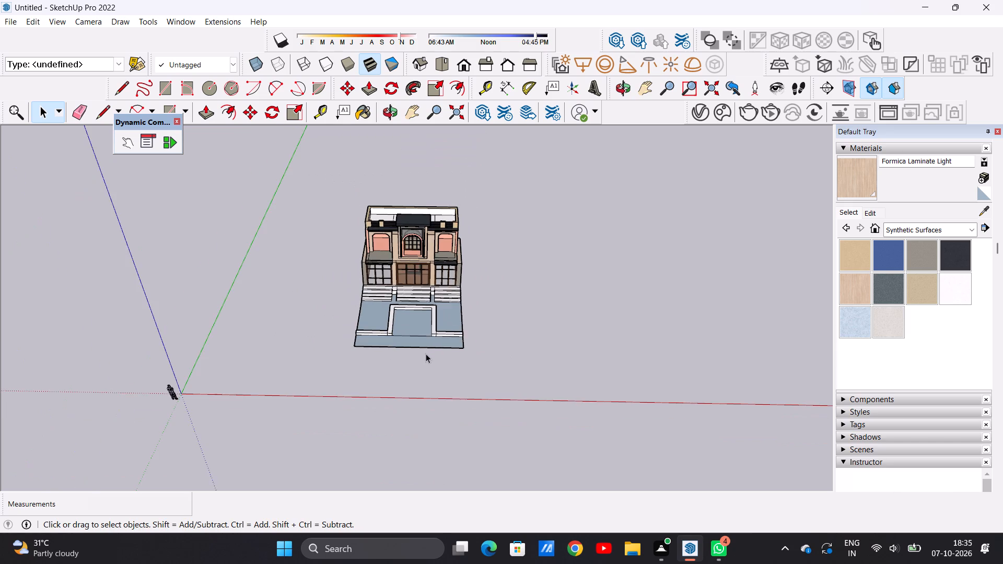
# Examine the front yard, raised borders, stepped entrances and whole house from the front, above and the side.
pyautogui.moveTo(427, 318); pyautogui.dragTo(434, 318, button='middle')
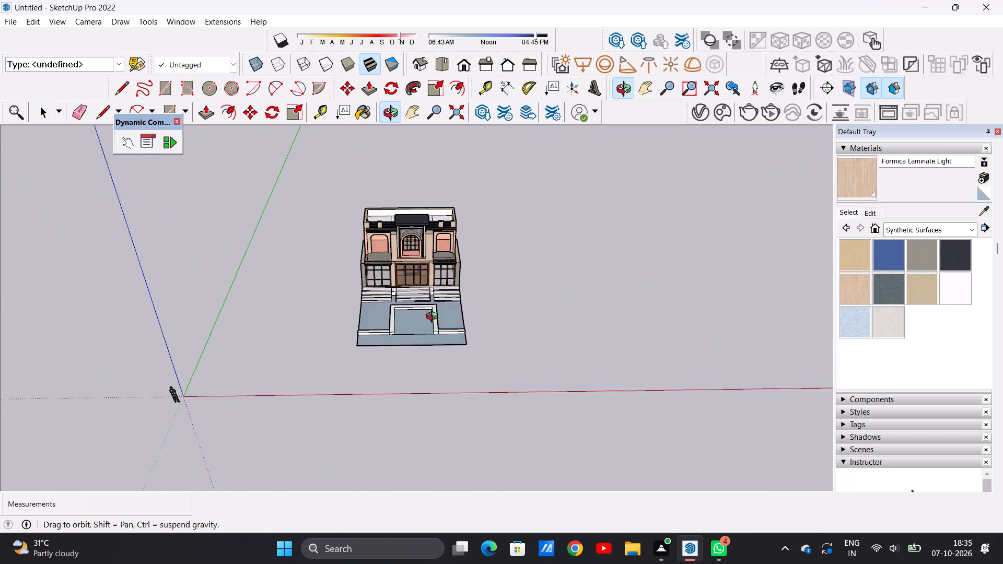
pyautogui.moveTo(434, 318); pyautogui.dragTo(449, 396, button='middle')
pyautogui.scroll(9, 431, 305)
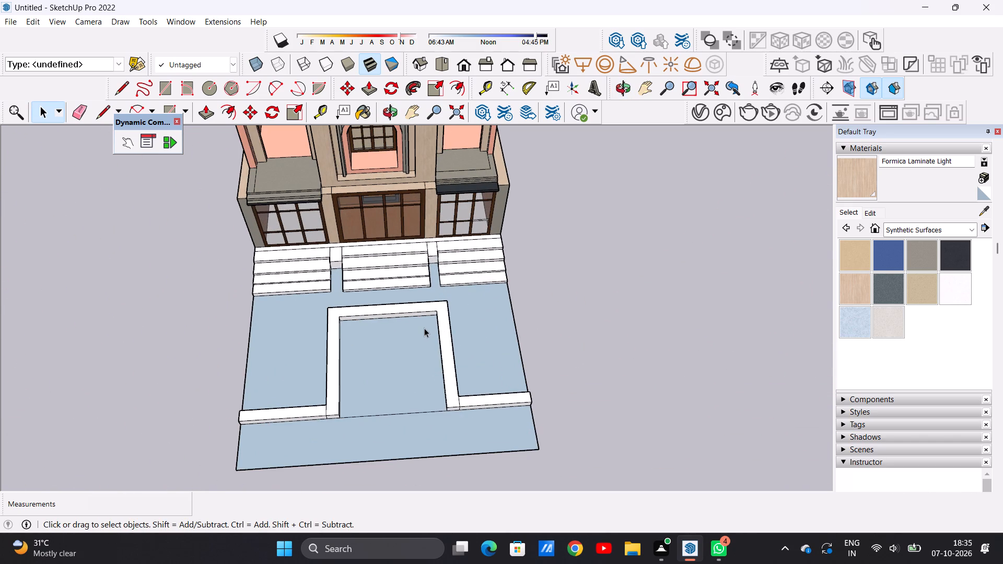
pyautogui.scroll(-7, 388, 349)
pyautogui.scroll(4, 427, 369)
pyautogui.scroll(-1, 427, 373)
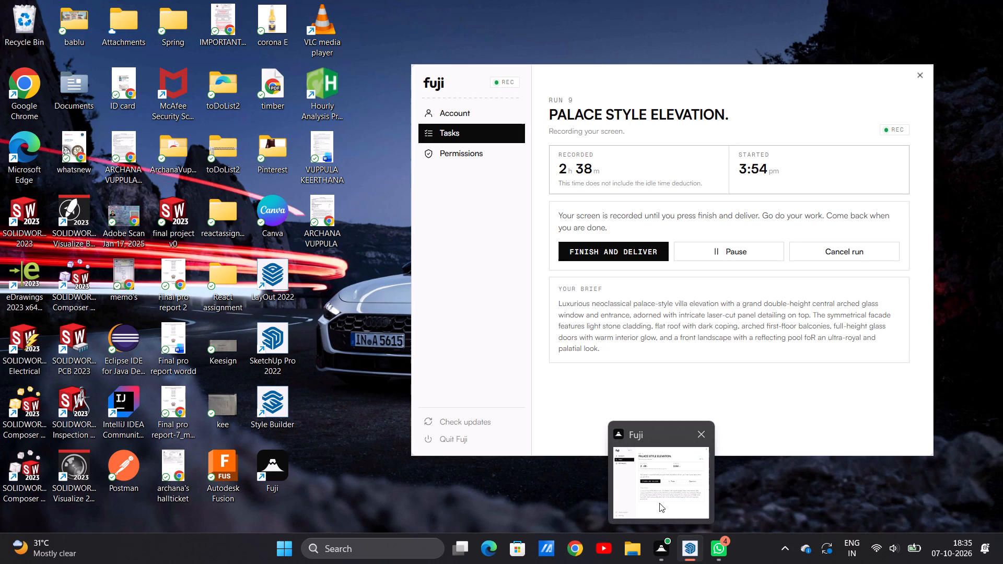
pyautogui.click(678, 494)
pyautogui.scroll(-5, 530, 392)
pyautogui.moveTo(556, 404); pyautogui.dragTo(541, 338, button='middle')
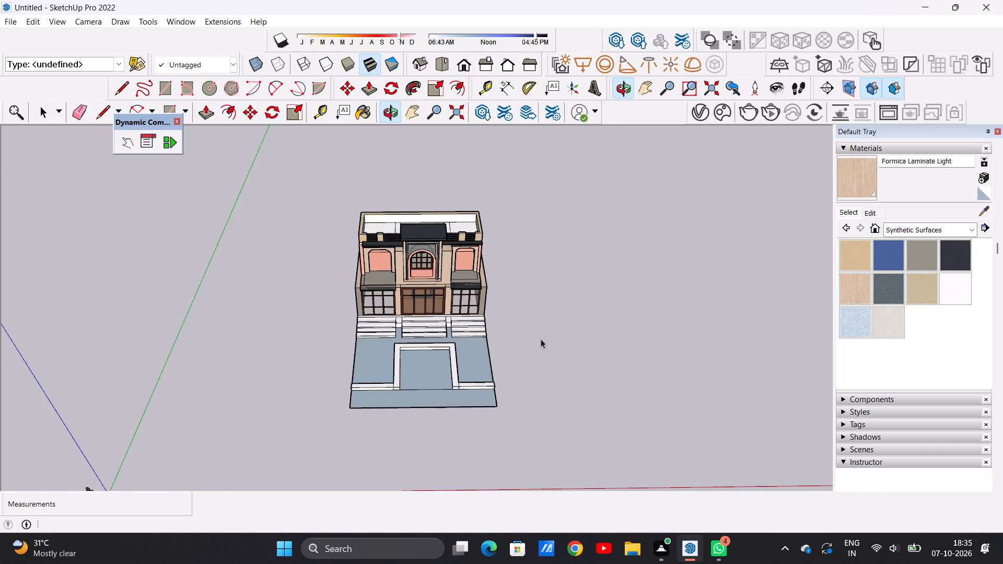
pyautogui.scroll(14, 436, 340)
pyautogui.moveTo(569, 328); pyautogui.dragTo(334, 252, button='middle')
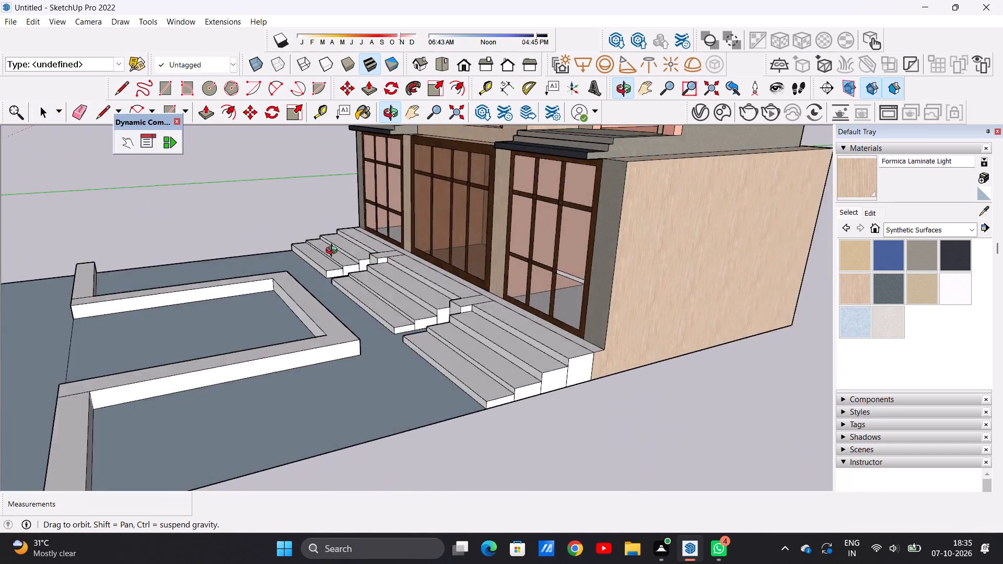
pyautogui.moveTo(334, 252); pyautogui.dragTo(688, 262, button='middle')
pyautogui.moveTo(340, 325); pyautogui.dragTo(236, 341, button='middle')
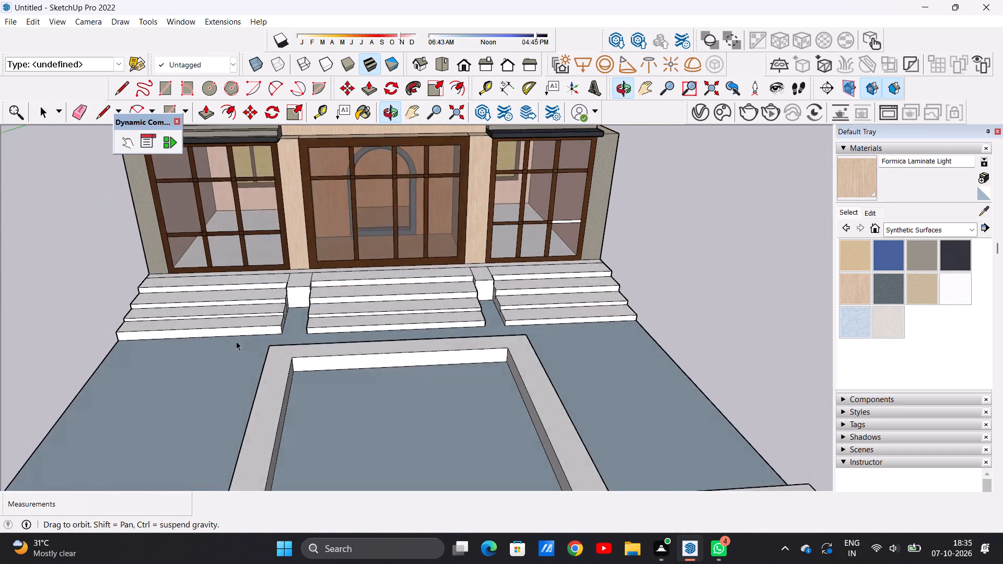
pyautogui.moveTo(236, 341); pyautogui.dragTo(236, 340, button='middle')
pyautogui.scroll(-6, 345, 314)
pyautogui.moveTo(363, 337); pyautogui.dragTo(353, 425, button='middle')
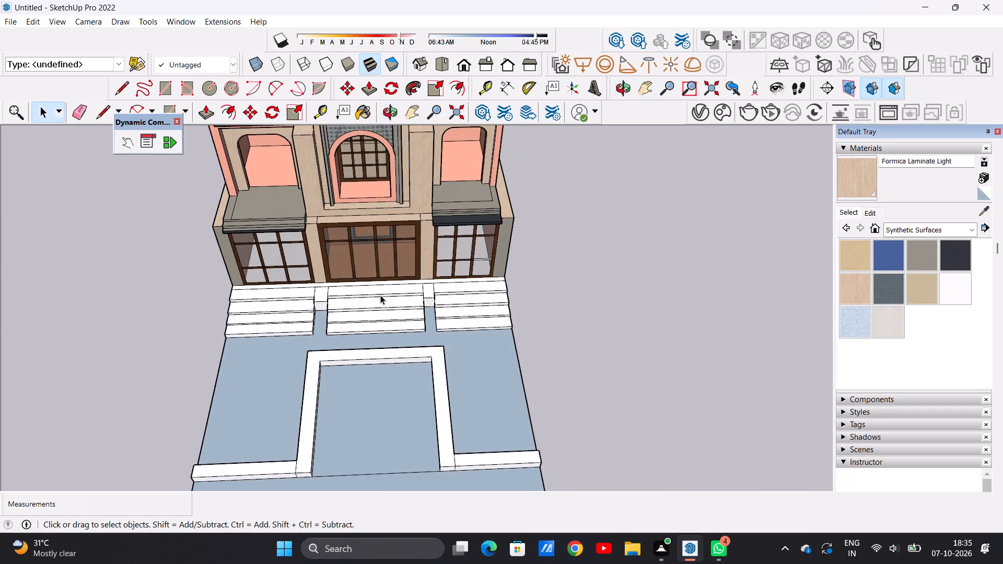
pyautogui.scroll(-7, 380, 286)
pyautogui.moveTo(425, 314); pyautogui.dragTo(408, 405, button='middle')
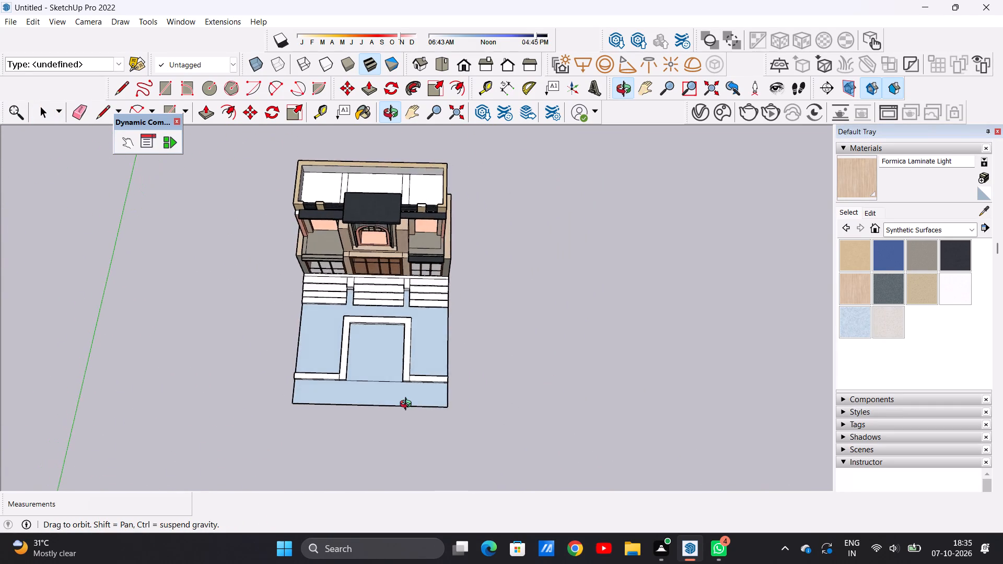
pyautogui.moveTo(408, 405); pyautogui.dragTo(407, 417, button='middle')
pyautogui.scroll(2, 369, 386)
pyautogui.scroll(-1, 369, 386)
pyautogui.scroll(8, 369, 386)
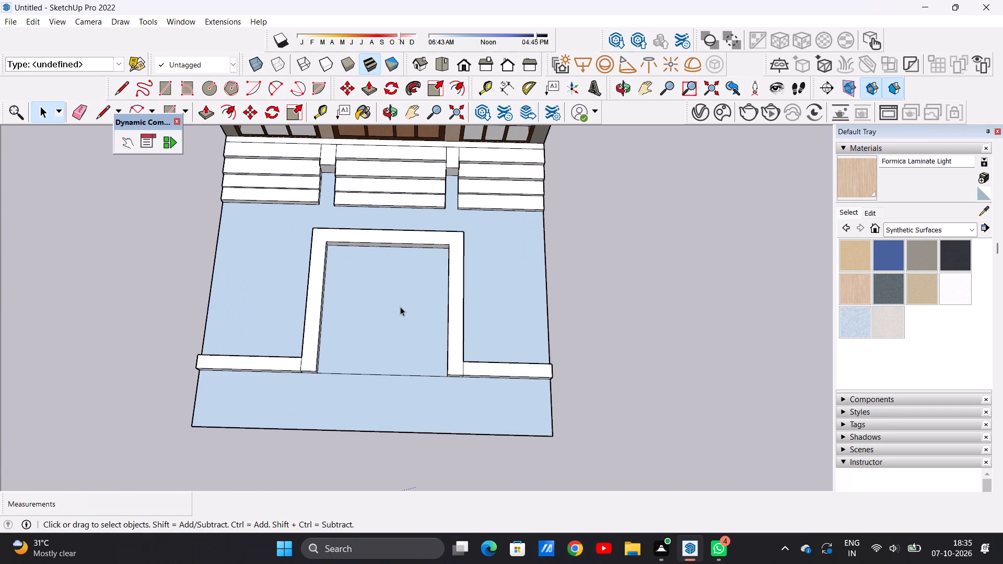
pyautogui.scroll(-8, 404, 288)
pyautogui.moveTo(317, 267); pyautogui.dragTo(465, 219, button='middle')
pyautogui.moveTo(447, 322); pyautogui.dragTo(150, 280, button='middle')
pyautogui.scroll(2, 526, 308)
pyautogui.scroll(-1, 523, 302)
pyautogui.scroll(1, 523, 299)
pyautogui.moveTo(535, 309); pyautogui.dragTo(447, 184, button='middle')
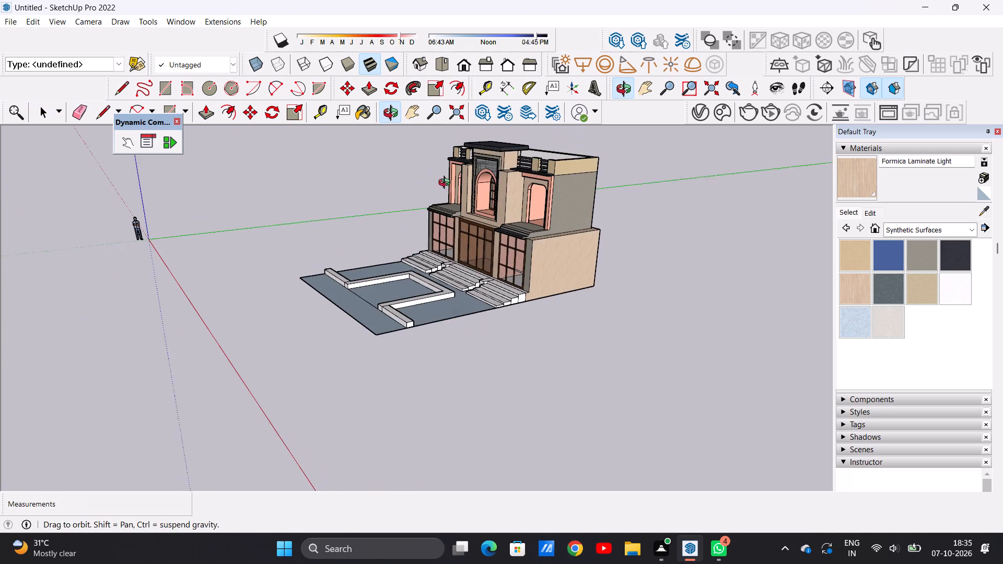
pyautogui.moveTo(447, 184); pyautogui.dragTo(446, 180, button='middle')
pyautogui.scroll(19, 508, 281)
pyautogui.scroll(-1, 514, 322)
pyautogui.scroll(2, 512, 322)
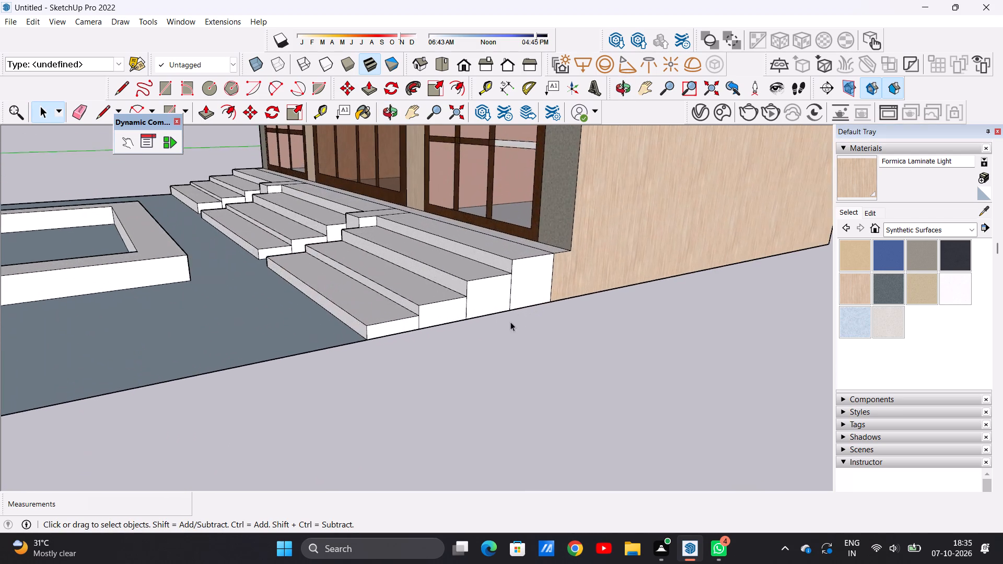
pyautogui.scroll(5, 510, 322)
pyautogui.scroll(-20, 481, 322)
pyautogui.scroll(-8, 481, 322)
pyautogui.moveTo(379, 308); pyautogui.dragTo(599, 309, button='middle')
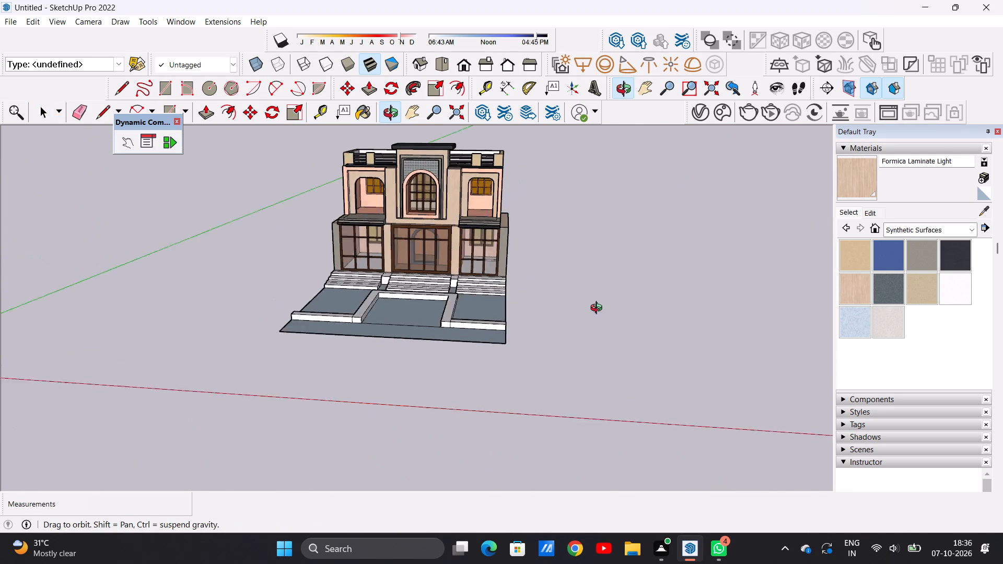
pyautogui.moveTo(599, 309); pyautogui.dragTo(634, 311, button='middle')
pyautogui.moveTo(356, 314); pyautogui.dragTo(314, 414, button='middle')
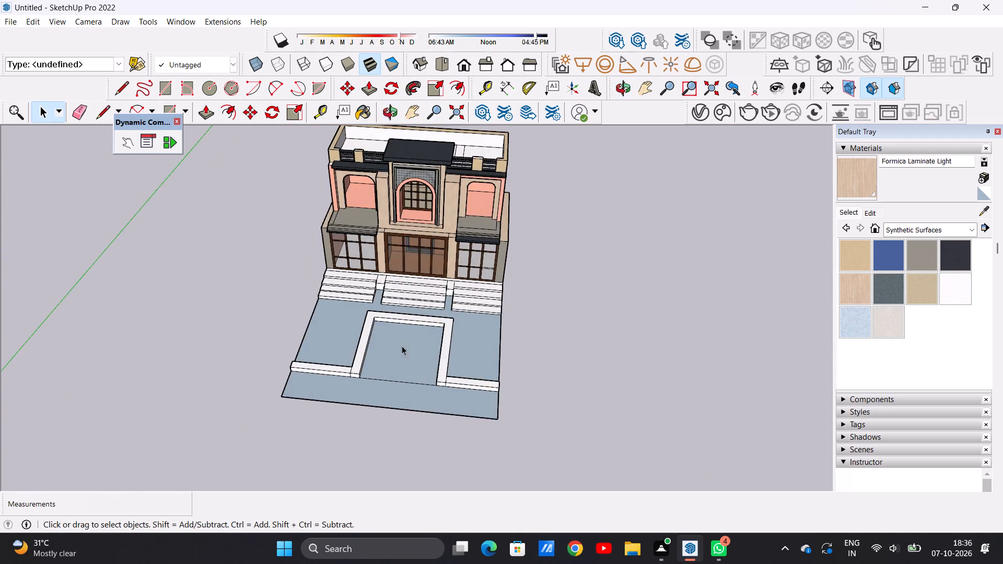
# Paint the yard ground around the raised border and the front ground strip with Terrazzo Tile Light.
pyautogui.scroll(-4, 410, 336)
pyautogui.moveTo(415, 339); pyautogui.dragTo(417, 401, button='middle')
pyautogui.scroll(6, 415, 346)
pyautogui.moveTo(414, 358); pyautogui.dragTo(437, 415, button='middle')
pyautogui.scroll(5, 468, 334)
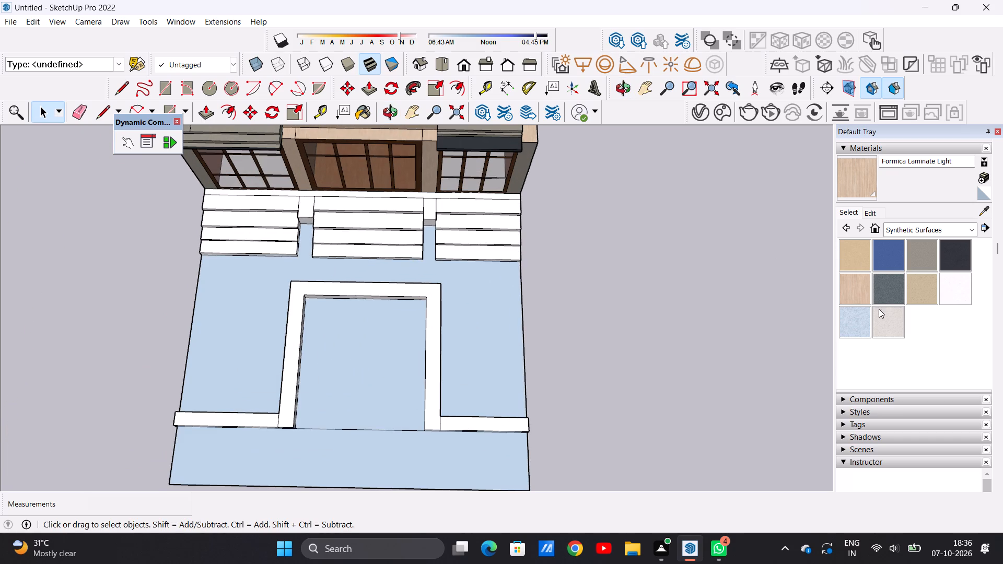
pyautogui.click(885, 318)
pyautogui.click(483, 352)
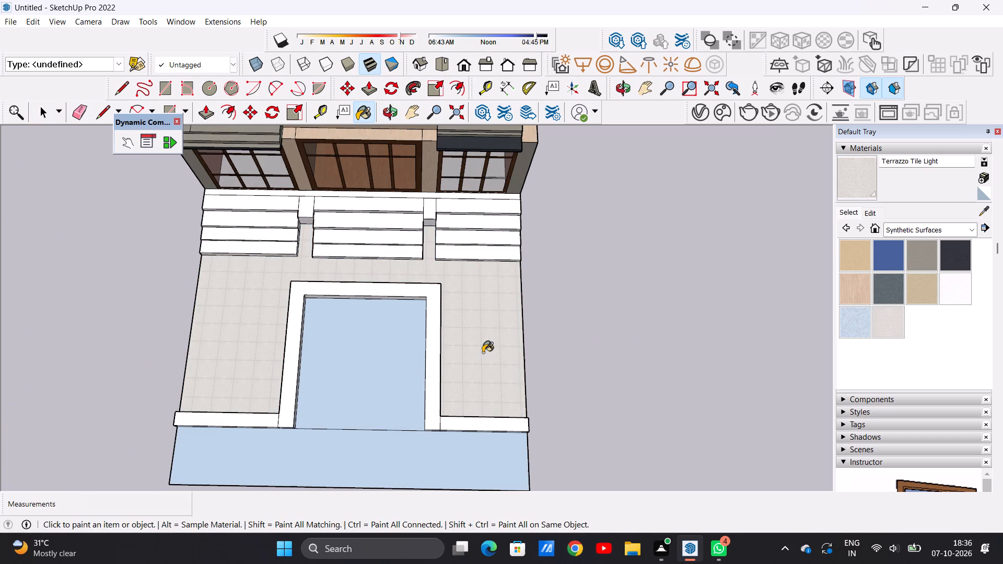
pyautogui.click(485, 462)
# Paint the central area inside the raised border with Translucent Glass Blue from the Glass and Mirrors collection.
pyautogui.scroll(2, 387, 396)
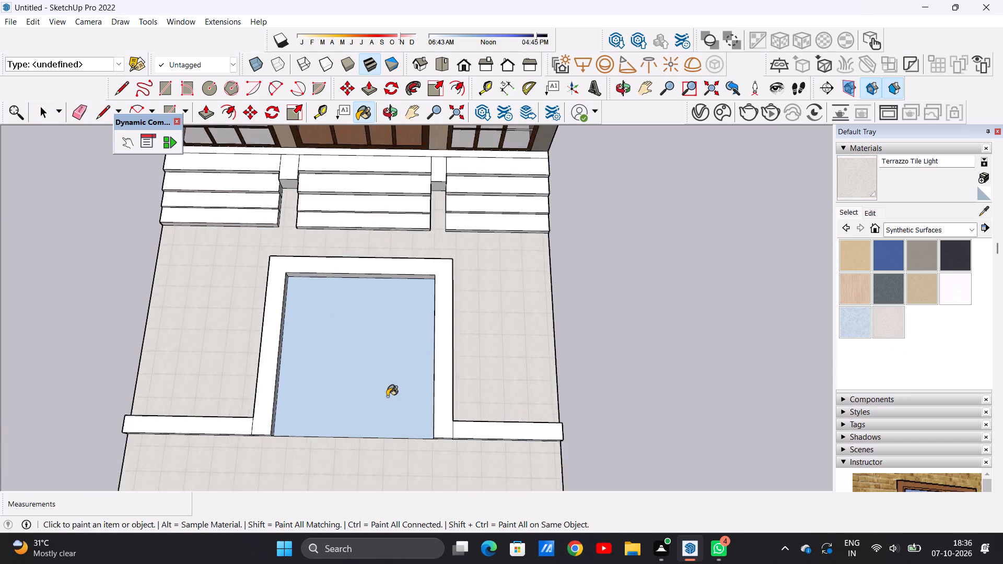
pyautogui.scroll(2, 387, 396)
pyautogui.scroll(-2, 417, 392)
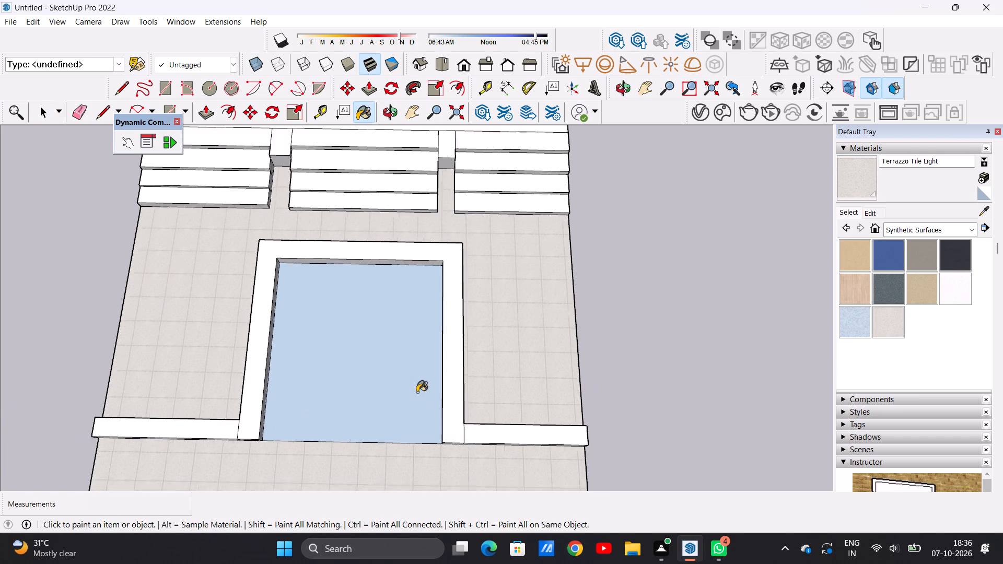
pyautogui.scroll(-9, 417, 392)
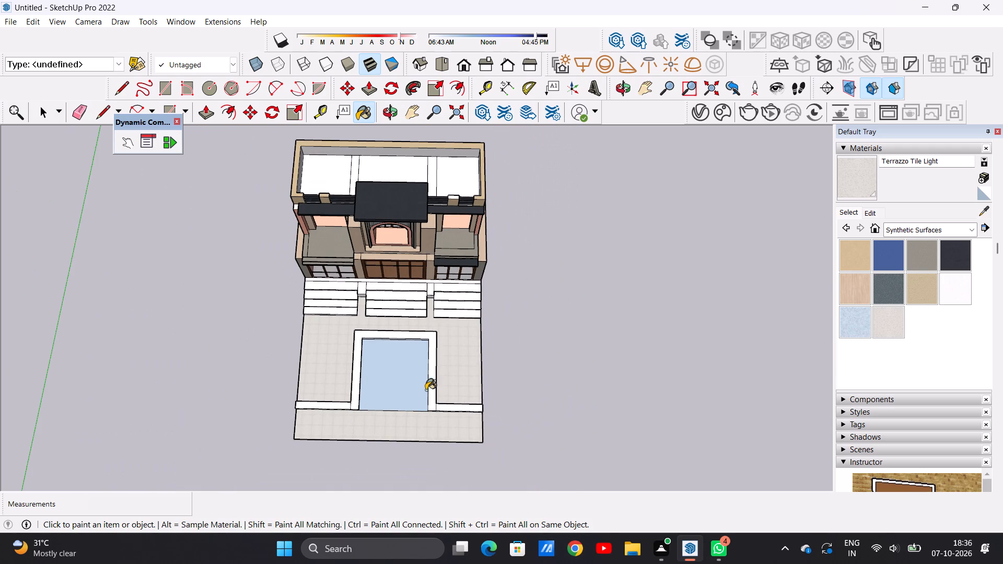
pyautogui.scroll(4, 434, 385)
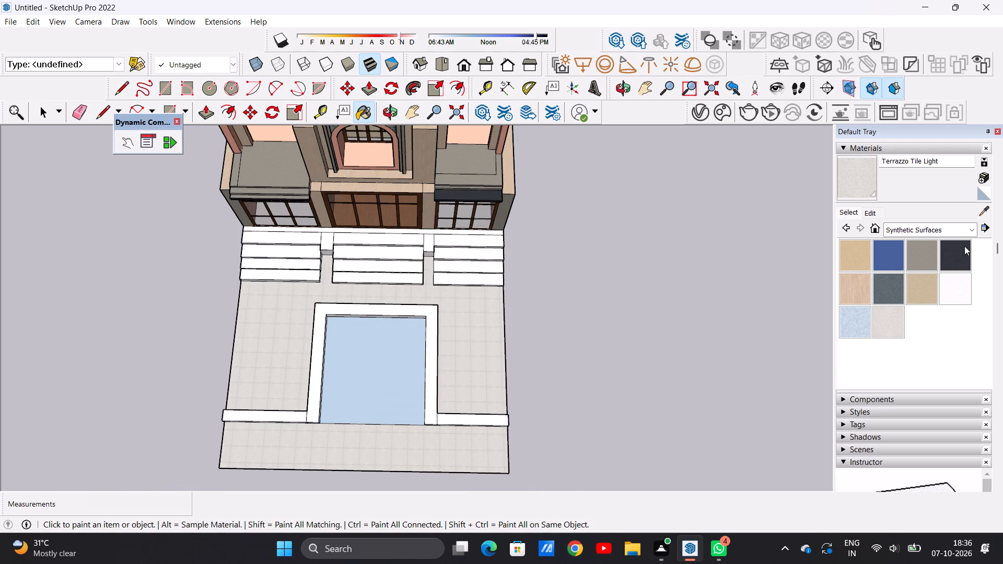
pyautogui.click(969, 231)
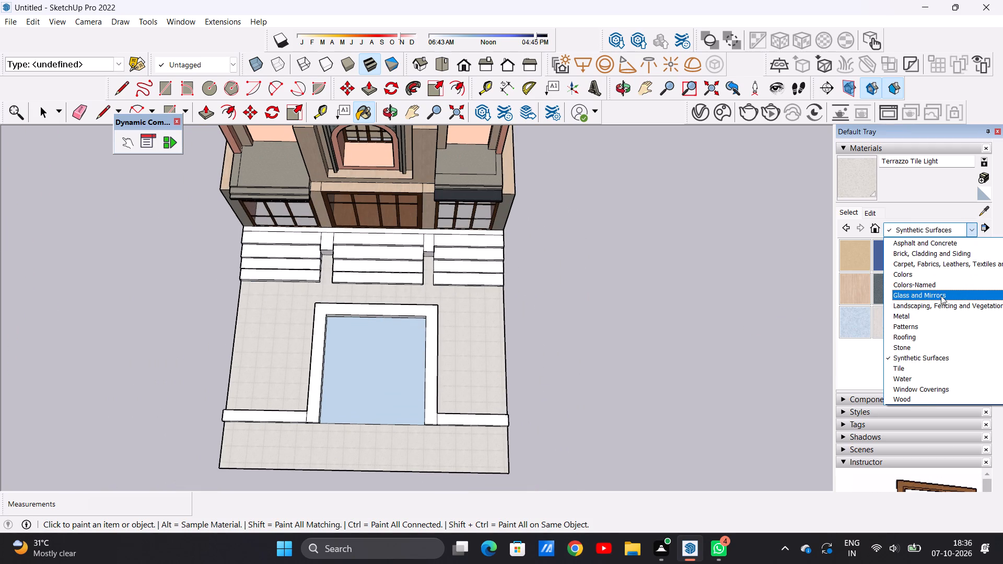
pyautogui.click(938, 292)
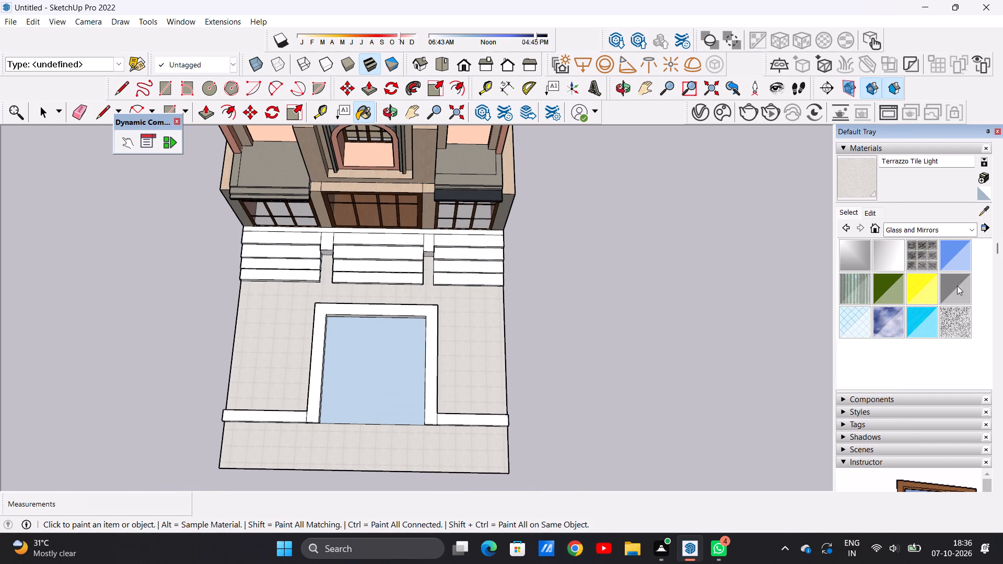
pyautogui.click(951, 256)
pyautogui.click(370, 386)
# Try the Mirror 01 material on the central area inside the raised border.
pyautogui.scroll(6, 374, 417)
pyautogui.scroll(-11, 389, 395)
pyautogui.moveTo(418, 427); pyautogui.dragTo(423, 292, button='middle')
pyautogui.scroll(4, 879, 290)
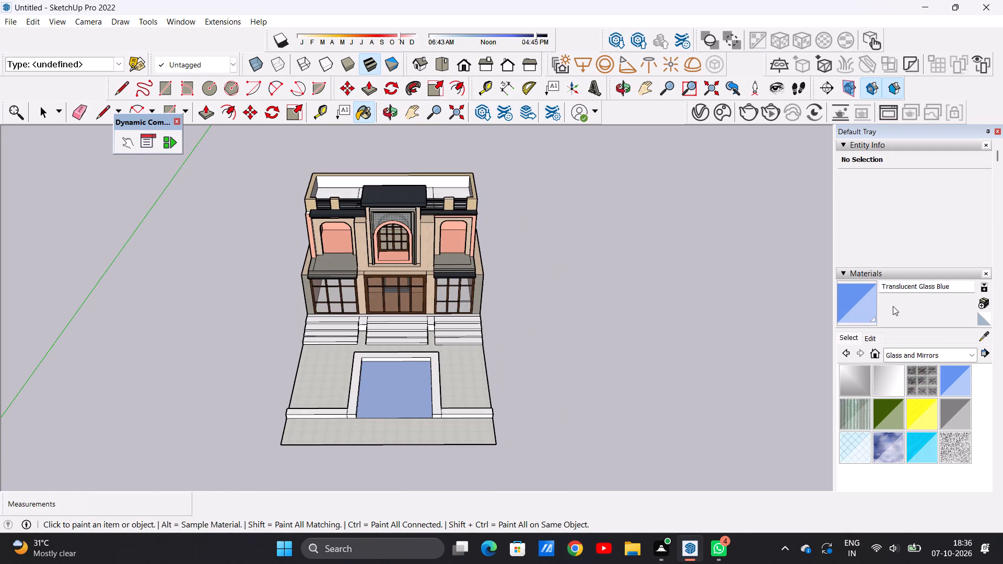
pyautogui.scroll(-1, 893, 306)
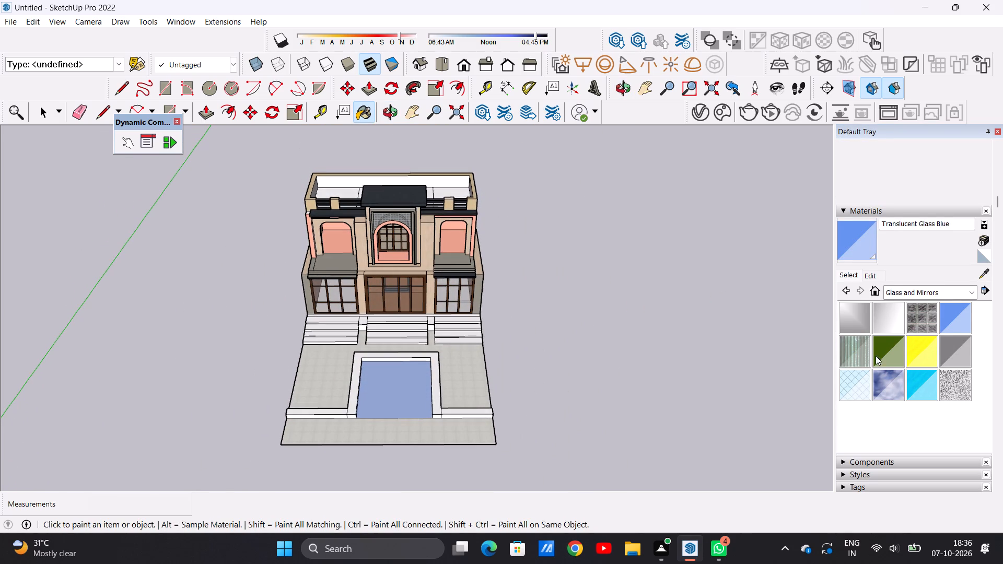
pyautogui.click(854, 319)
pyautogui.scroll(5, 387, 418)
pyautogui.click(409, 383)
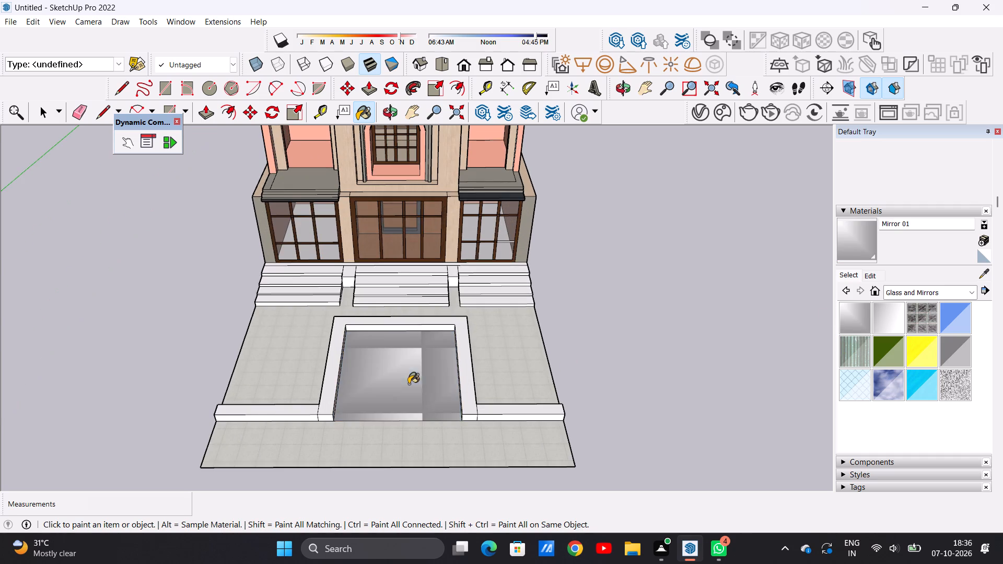
# Repaint the central pool surface with Translucent Glass Blue.
pyautogui.scroll(11, 413, 395)
pyautogui.scroll(-17, 414, 402)
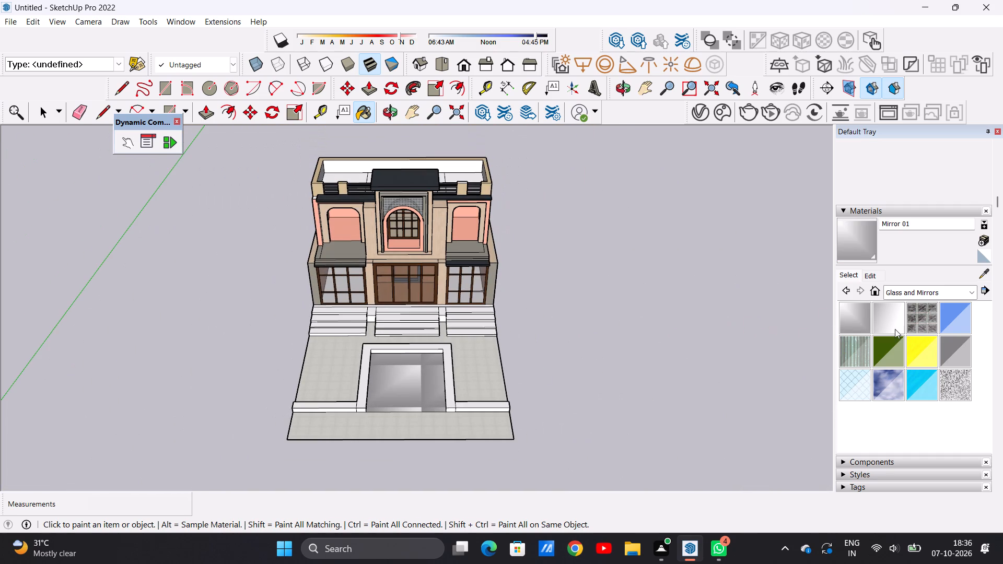
pyautogui.click(953, 319)
pyautogui.click(421, 397)
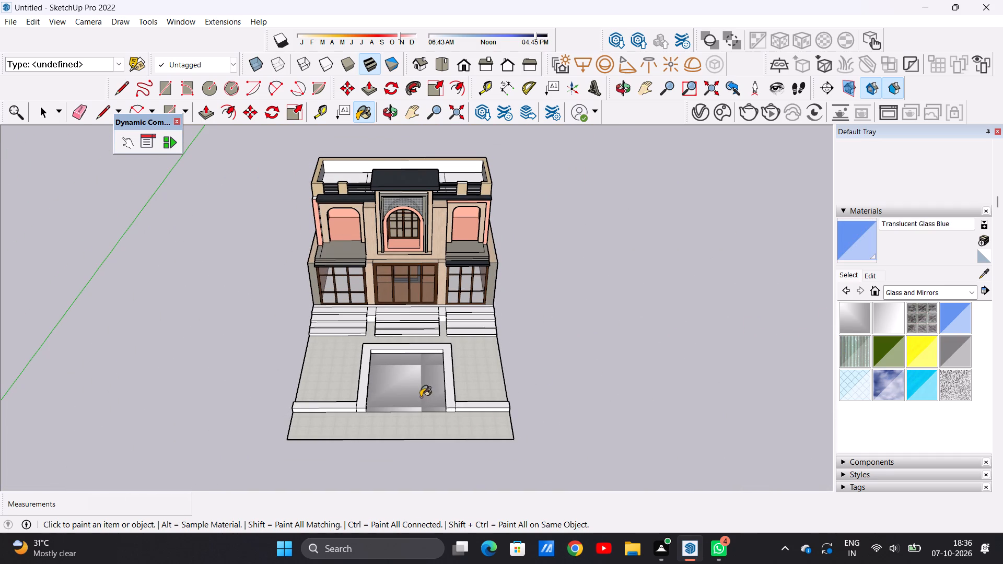
# Draw a 1' vertical line on the inner side face of the pool border, close to its open front end.
pyautogui.scroll(12, 405, 406)
pyautogui.moveTo(454, 434); pyautogui.dragTo(451, 365, button='middle')
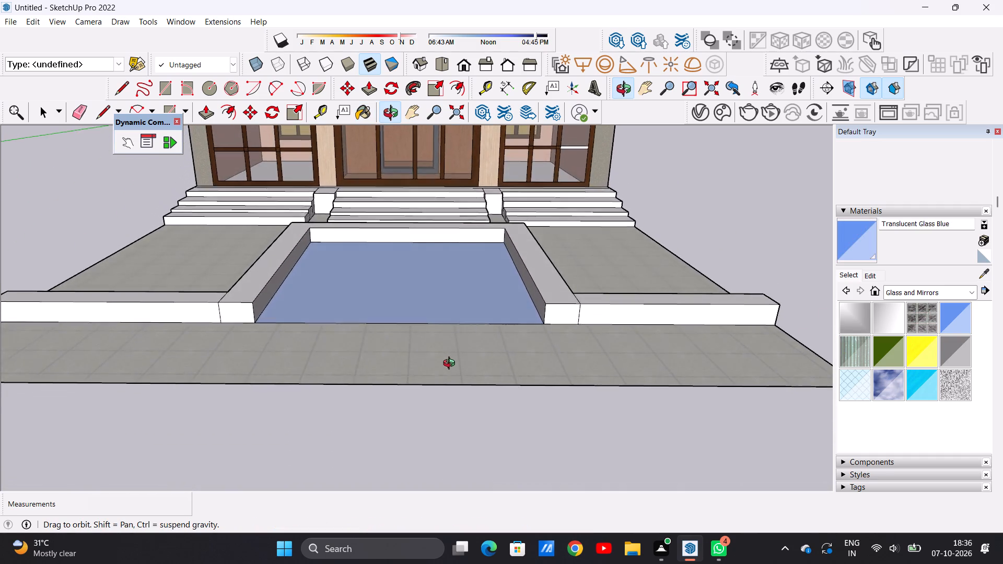
pyautogui.moveTo(451, 365); pyautogui.dragTo(450, 421, button='middle')
pyautogui.scroll(-3, 452, 406)
pyautogui.scroll(9, 458, 428)
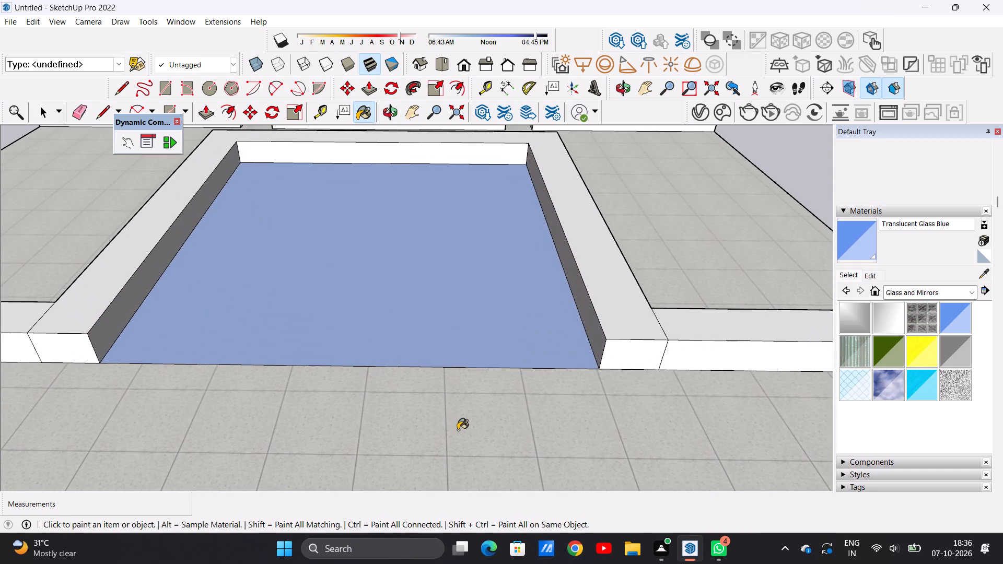
pyautogui.press('space')
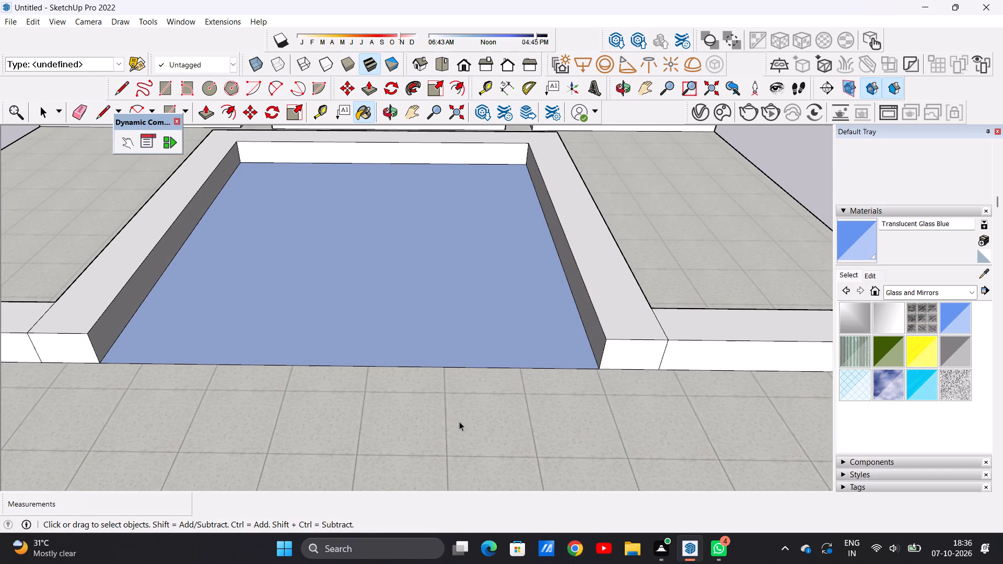
pyautogui.press('l')
pyautogui.moveTo(429, 386); pyautogui.dragTo(261, 359, button='middle')
pyautogui.scroll(-1, 180, 206)
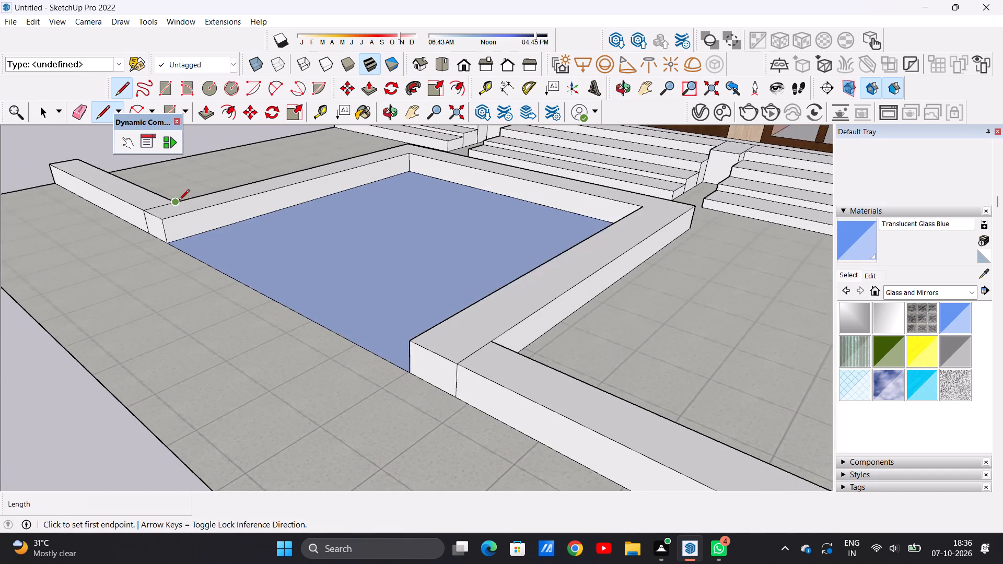
pyautogui.scroll(9, 179, 201)
pyautogui.click(180, 235)
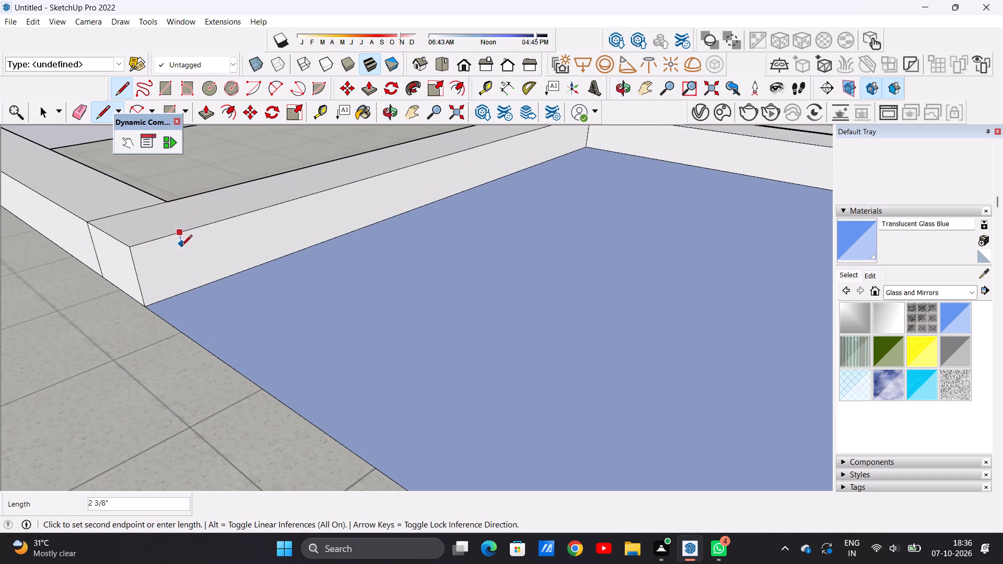
pyautogui.click(186, 289)
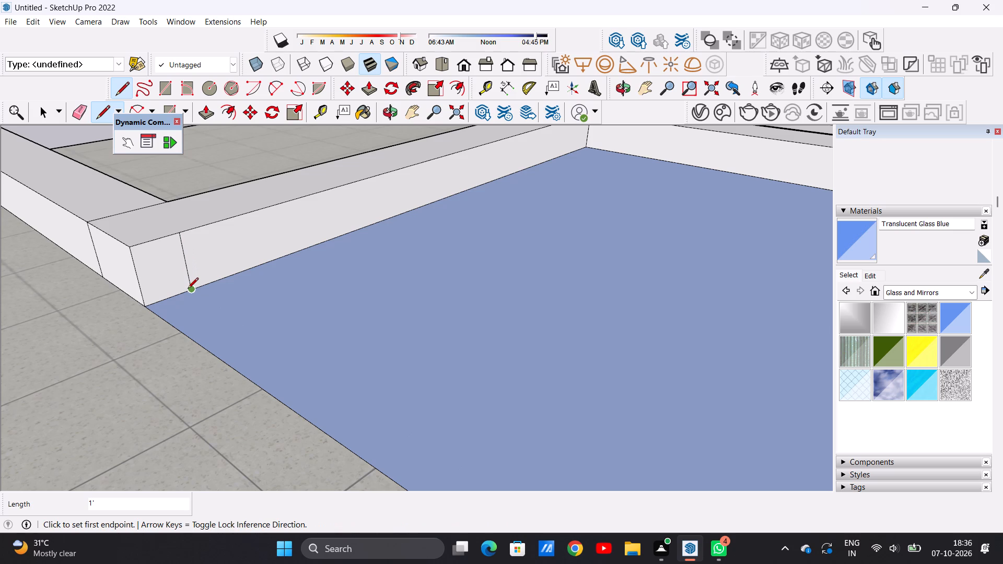
# Push/Pull the marked 1' end face about 13' 2 9/16" across the pool's open front to meet the opposite border.
pyautogui.press('space')
pyautogui.press('p')
pyautogui.click(178, 273)
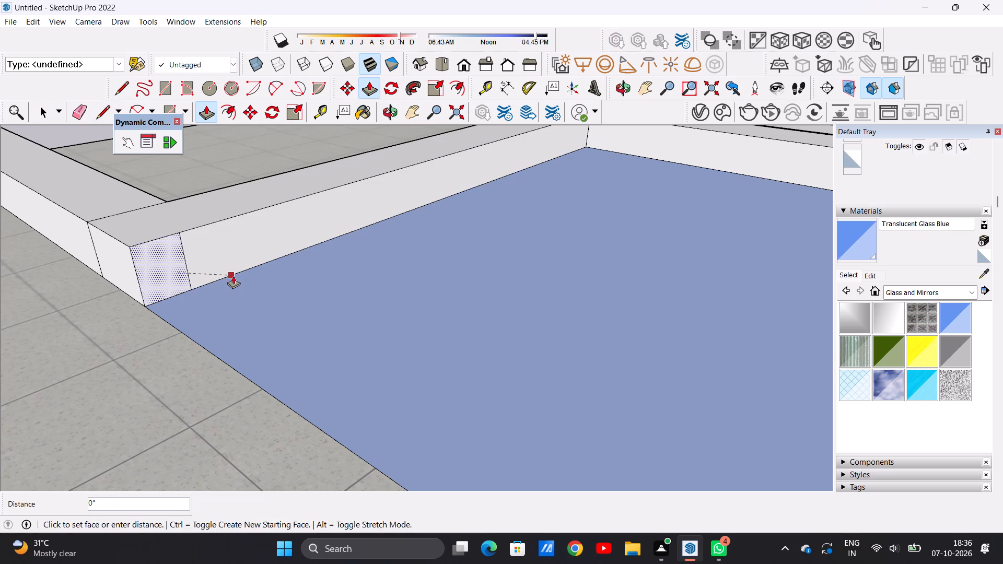
pyautogui.scroll(-15, 271, 316)
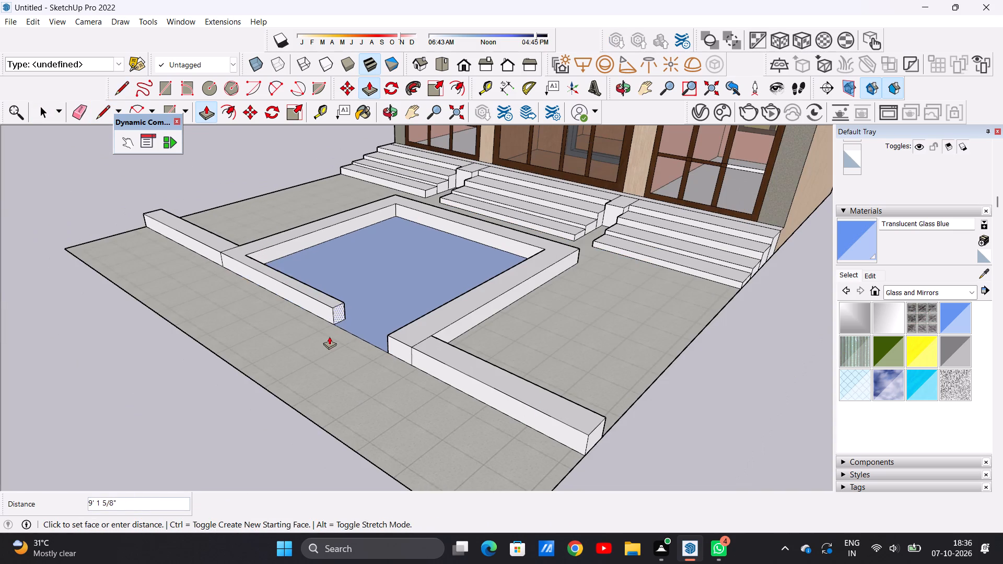
pyautogui.moveTo(329, 336); pyautogui.dragTo(501, 333, button='middle')
pyautogui.scroll(9, 539, 316)
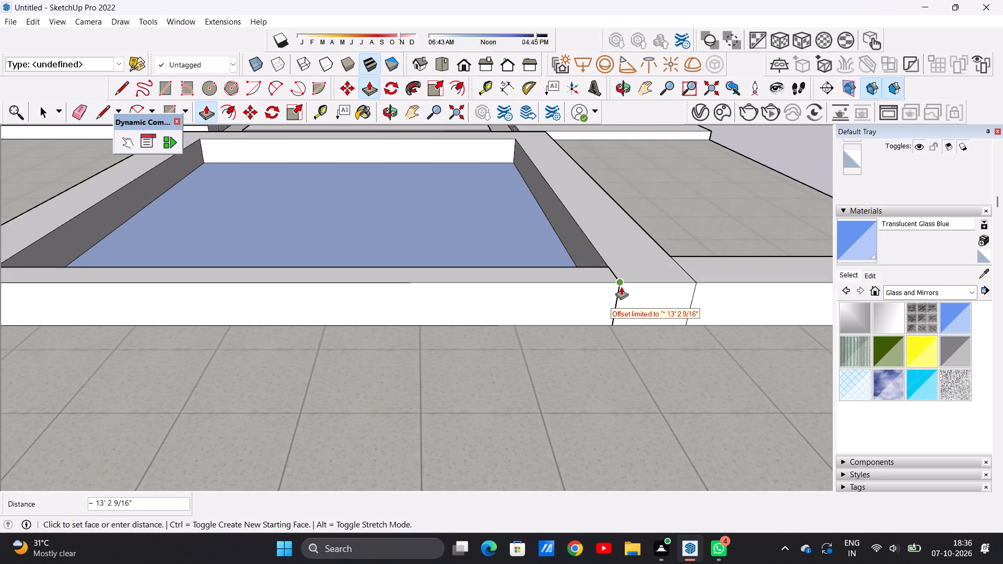
pyautogui.click(620, 283)
pyautogui.press('space')
# Examine the house facade, entrance steps and enclosed front pool from several angles and distances.
pyautogui.scroll(-14, 424, 399)
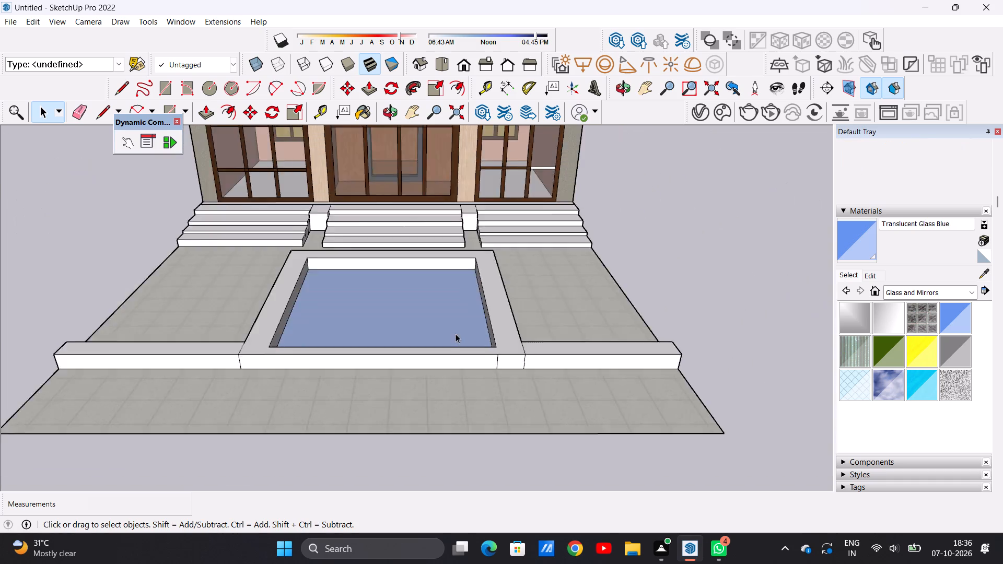
pyautogui.scroll(-8, 456, 334)
pyautogui.moveTo(443, 324); pyautogui.dragTo(427, 298, button='middle')
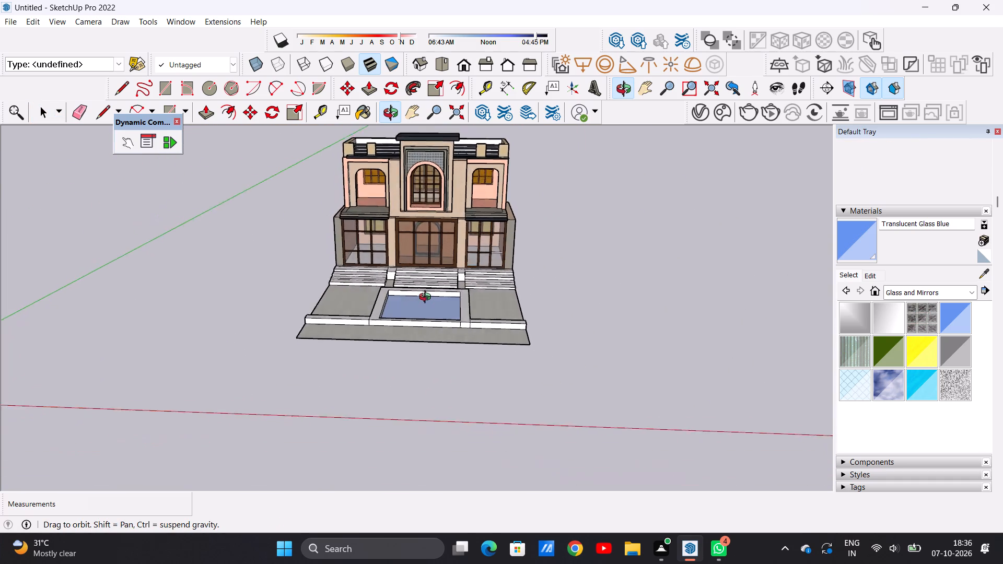
pyautogui.moveTo(427, 298); pyautogui.dragTo(446, 459, button='middle')
pyautogui.moveTo(446, 459); pyautogui.dragTo(439, 298, button='middle')
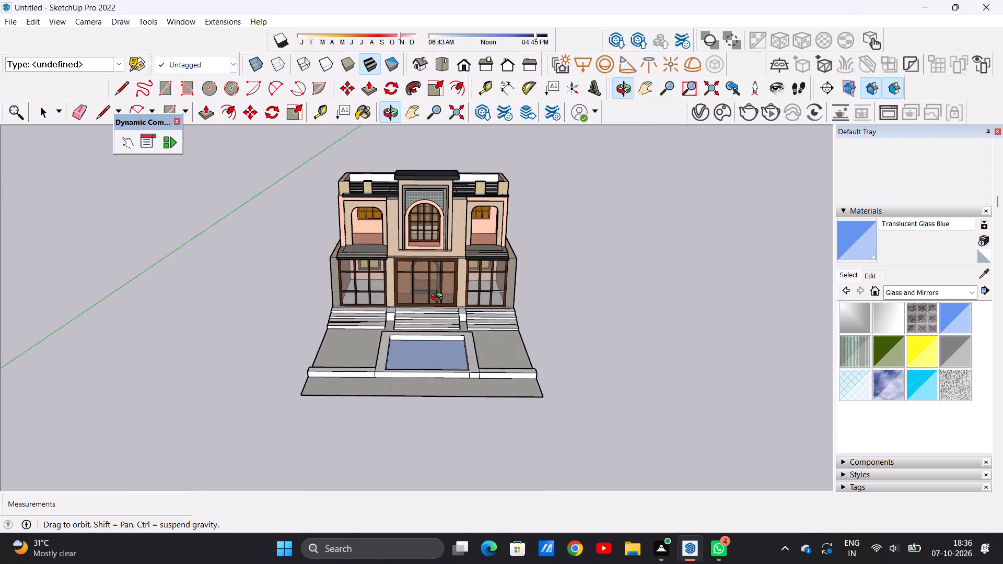
pyautogui.moveTo(439, 298); pyautogui.dragTo(436, 278, button='middle')
pyautogui.scroll(13, 455, 309)
pyautogui.scroll(-7, 452, 328)
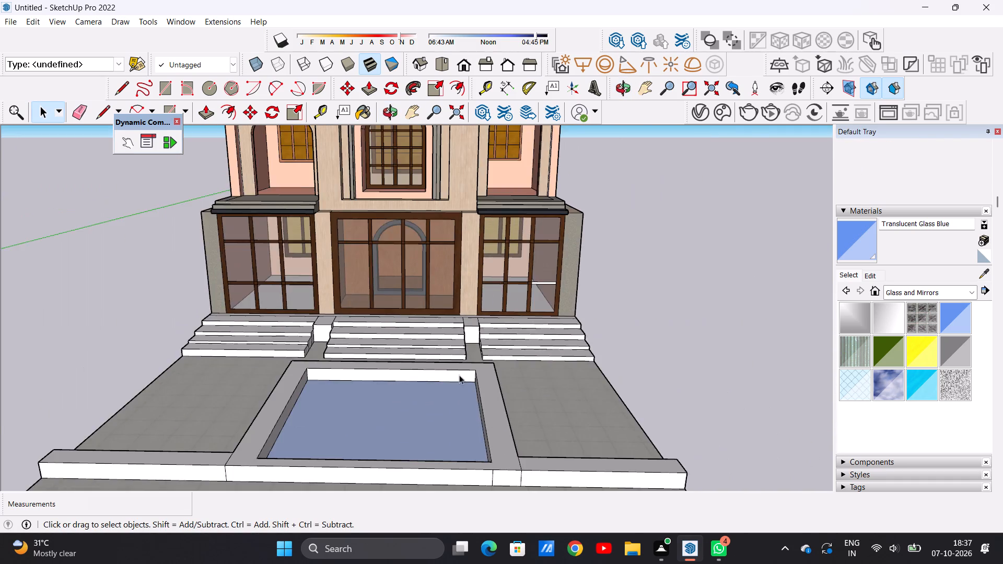
pyautogui.moveTo(459, 375); pyautogui.dragTo(449, 344, button='middle')
pyautogui.scroll(-11, 455, 407)
pyautogui.moveTo(457, 457); pyautogui.dragTo(456, 329, button='middle')
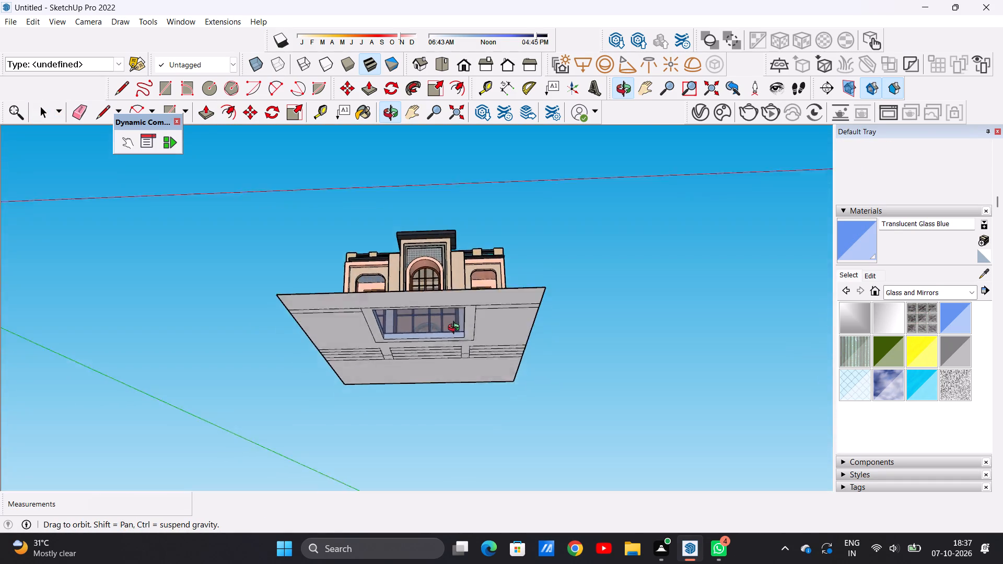
pyautogui.moveTo(456, 329); pyautogui.dragTo(467, 460, button='middle')
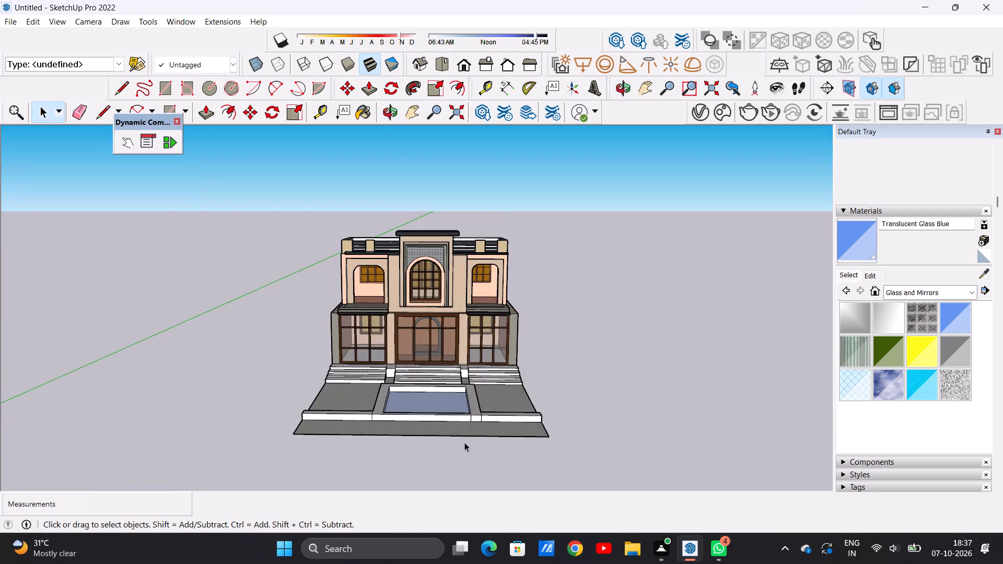
pyautogui.moveTo(447, 368); pyautogui.dragTo(455, 465, button='middle')
pyautogui.scroll(-3, 411, 379)
pyautogui.moveTo(437, 404); pyautogui.dragTo(438, 432, button='middle')
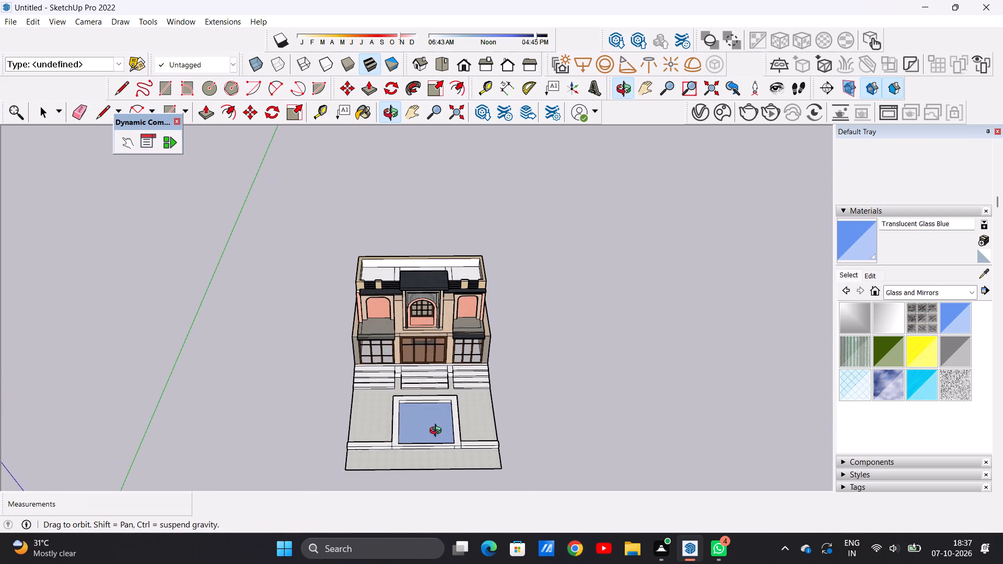
pyautogui.moveTo(438, 432); pyautogui.dragTo(435, 398, button='middle')
pyautogui.scroll(7, 421, 300)
pyautogui.moveTo(430, 430); pyautogui.dragTo(437, 379, button='middle')
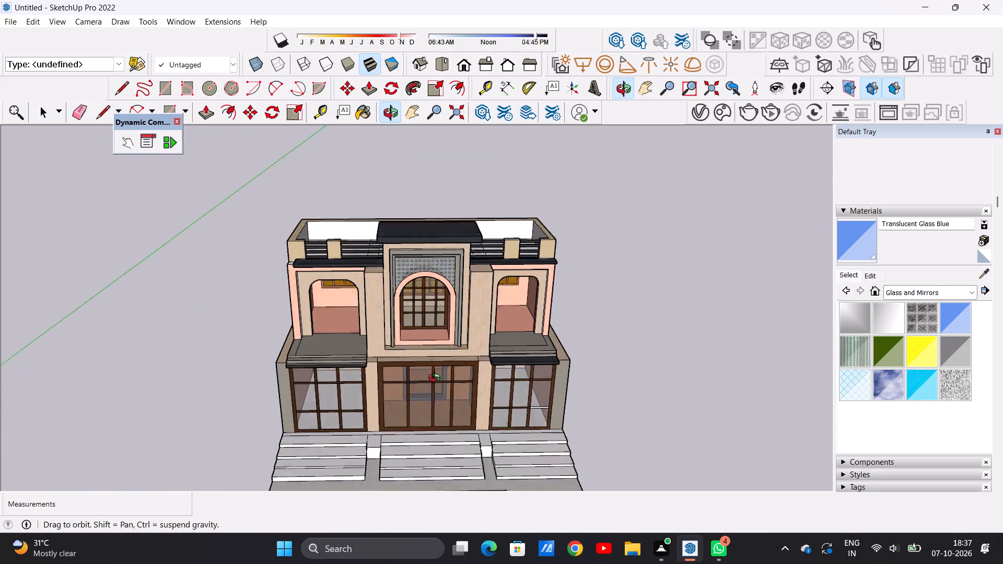
pyautogui.moveTo(437, 379); pyautogui.dragTo(425, 295, button='middle')
pyautogui.scroll(-14, 433, 401)
pyautogui.moveTo(430, 414); pyautogui.dragTo(375, 450, button='middle')
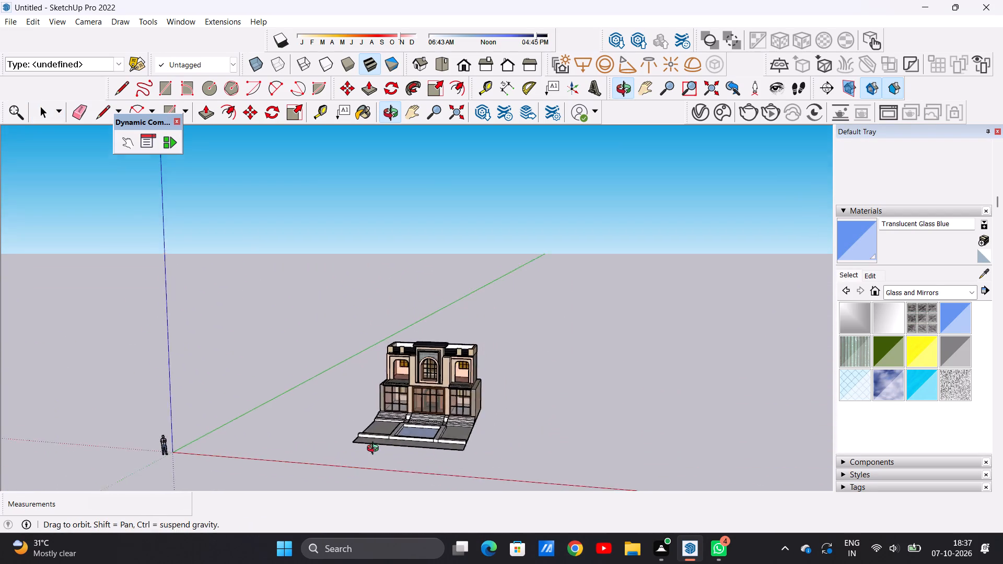
pyautogui.moveTo(375, 450); pyautogui.dragTo(347, 489, button='middle')
pyautogui.scroll(1, 410, 433)
pyautogui.scroll(-1, 410, 432)
pyautogui.scroll(1, 410, 432)
pyautogui.scroll(-1, 410, 432)
pyautogui.scroll(20, 410, 432)
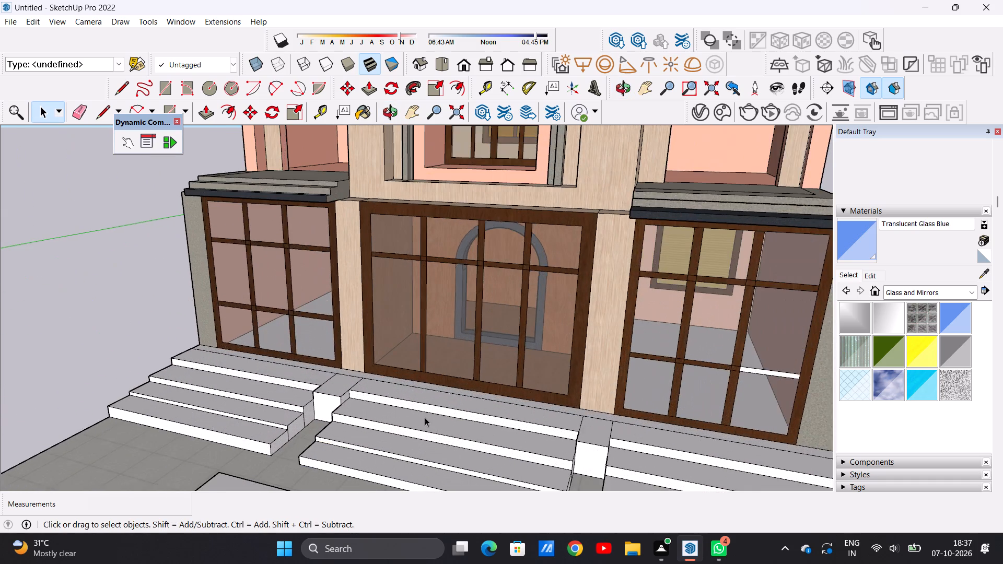
pyautogui.scroll(-8, 393, 370)
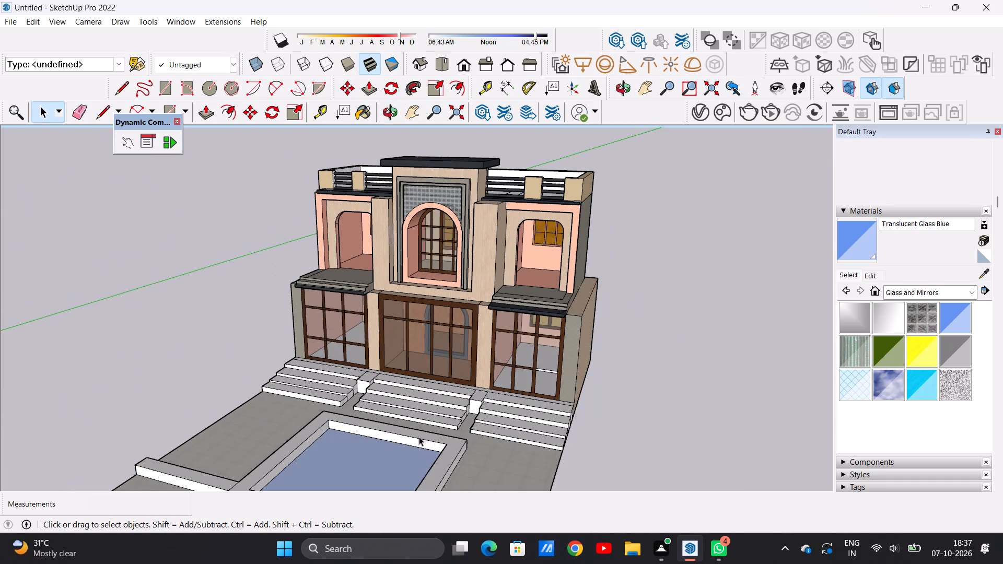
pyautogui.moveTo(371, 441); pyautogui.dragTo(450, 421, button='middle')
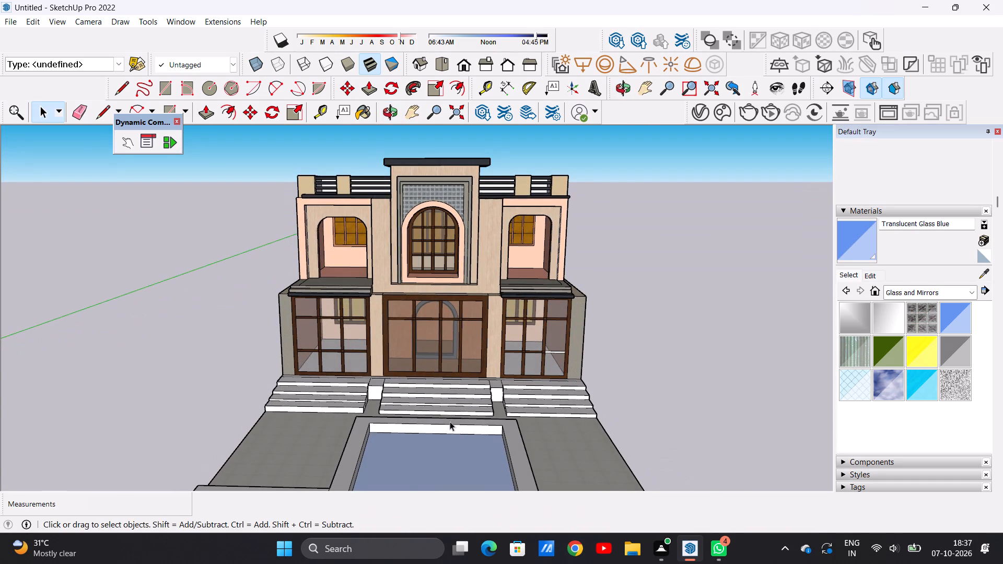
pyautogui.scroll(-7, 387, 401)
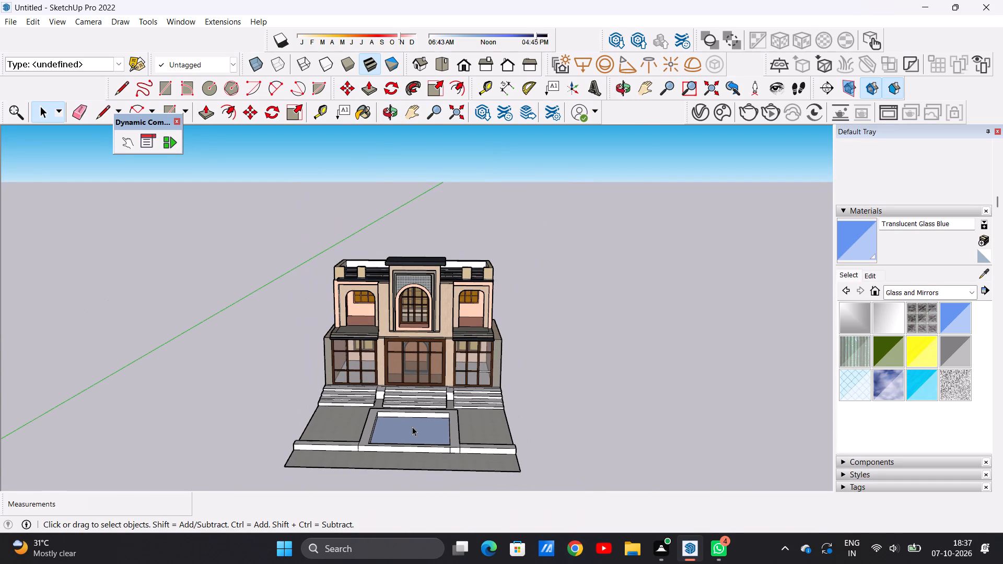
pyautogui.scroll(5, 493, 447)
pyautogui.moveTo(431, 367); pyautogui.dragTo(437, 455, button='middle')
pyautogui.middleClick(437, 455)
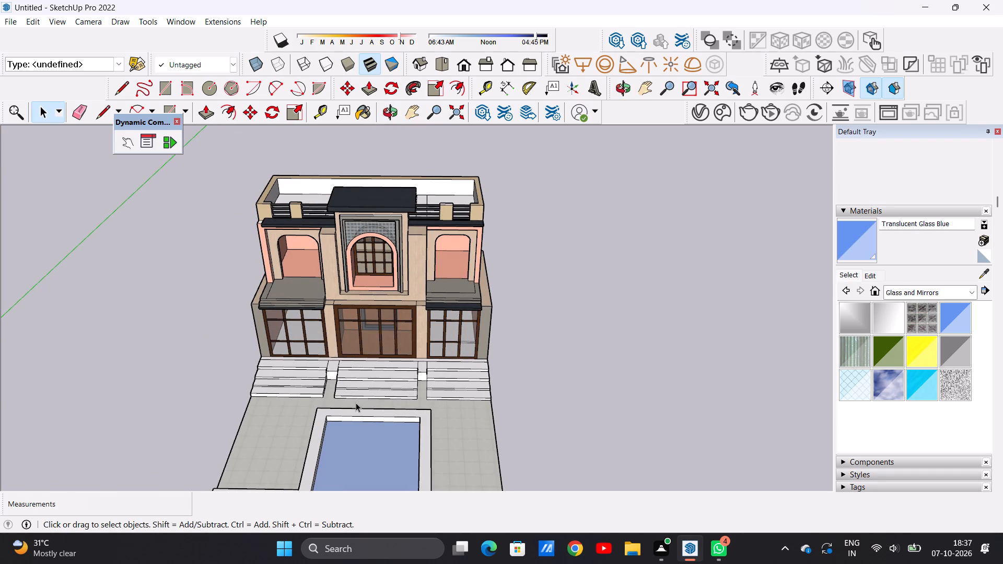
pyautogui.scroll(-4, 362, 393)
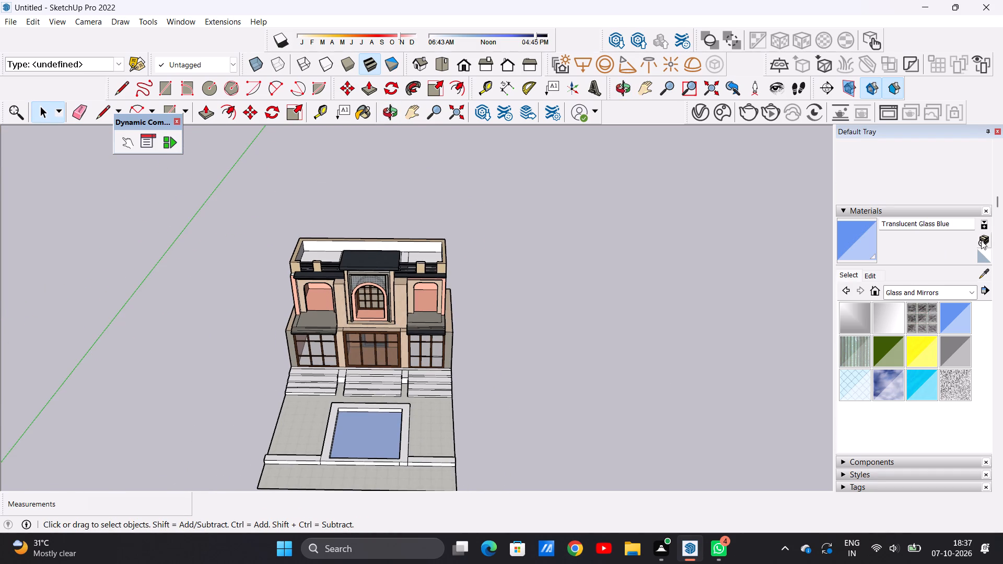
# Paint the tops of the pool border and the left front wall with Quartz Light Brown from the Synthetic Surfaces collection.
pyautogui.click(965, 296)
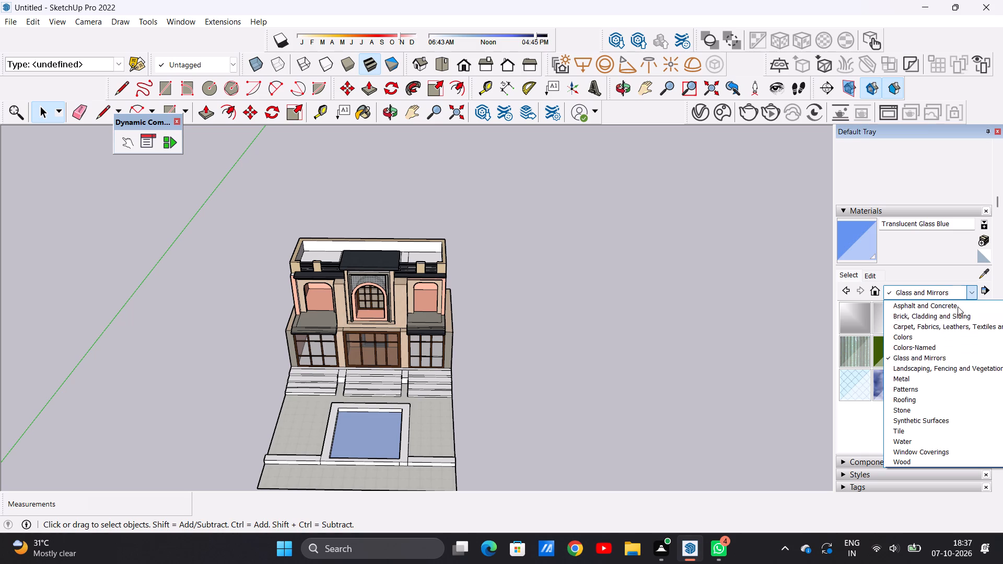
pyautogui.click(926, 424)
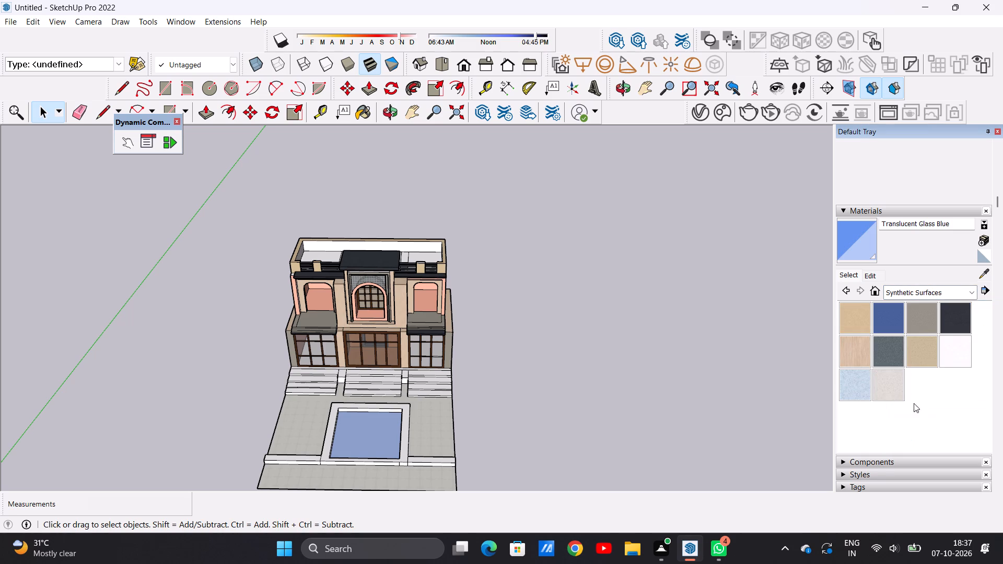
pyautogui.click(917, 353)
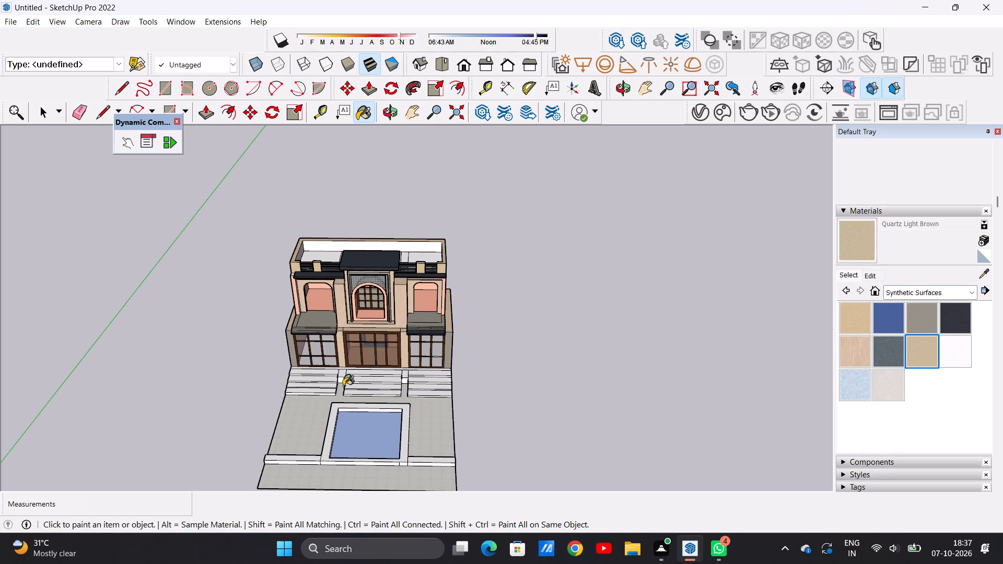
pyautogui.scroll(7, 330, 495)
pyautogui.scroll(-1, 317, 442)
pyautogui.scroll(10, 317, 446)
pyautogui.click(336, 438)
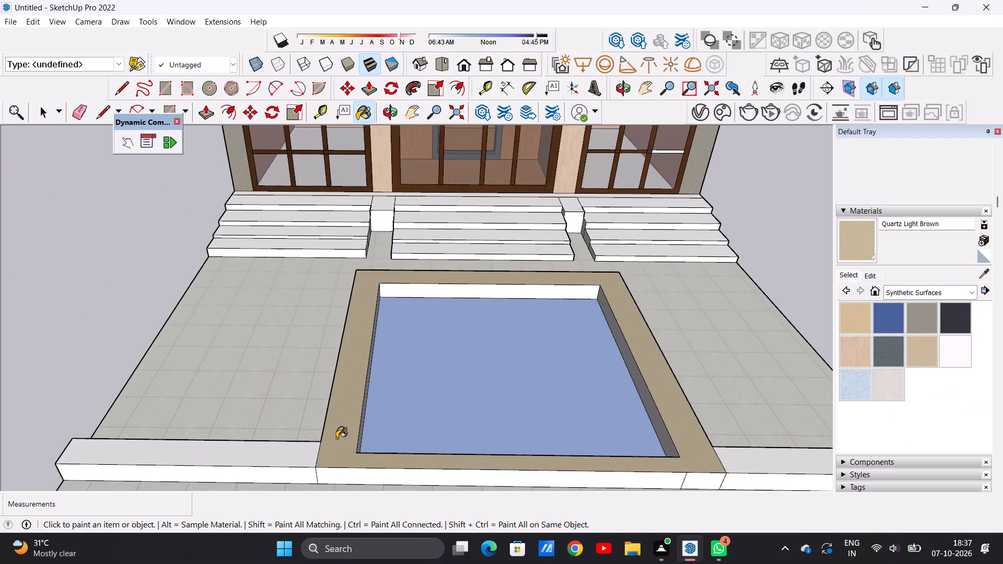
pyautogui.click(289, 461)
# Paint the front faces of the pool border and both front walls, plus the right wall's top, with Quartz Light Brown.
pyautogui.scroll(-2, 324, 442)
pyautogui.moveTo(352, 478); pyautogui.dragTo(354, 473, button='middle')
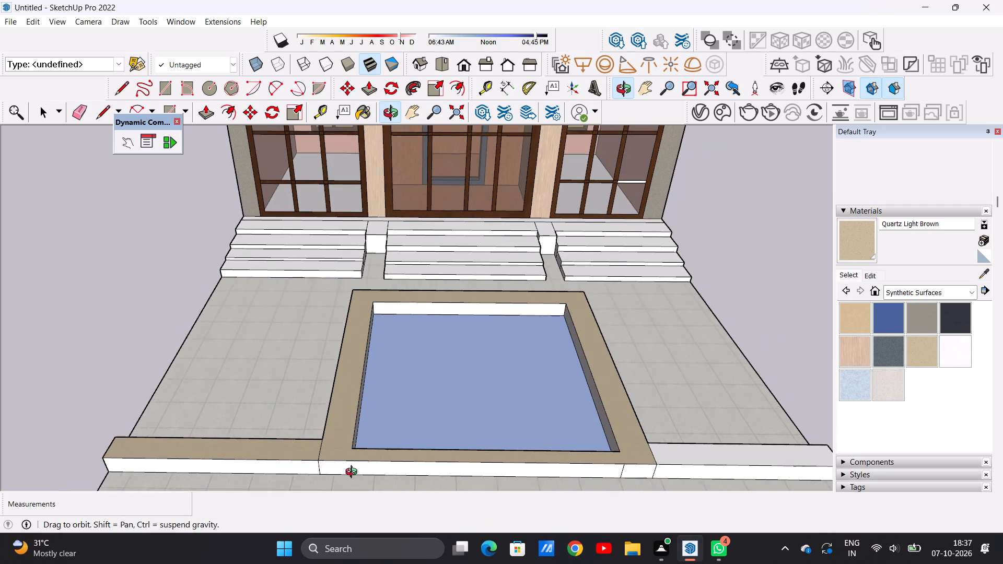
pyautogui.moveTo(354, 473); pyautogui.dragTo(356, 461, button='middle')
pyautogui.scroll(6, 355, 446)
pyautogui.click(351, 445)
pyautogui.click(247, 445)
pyautogui.scroll(-2, 237, 465)
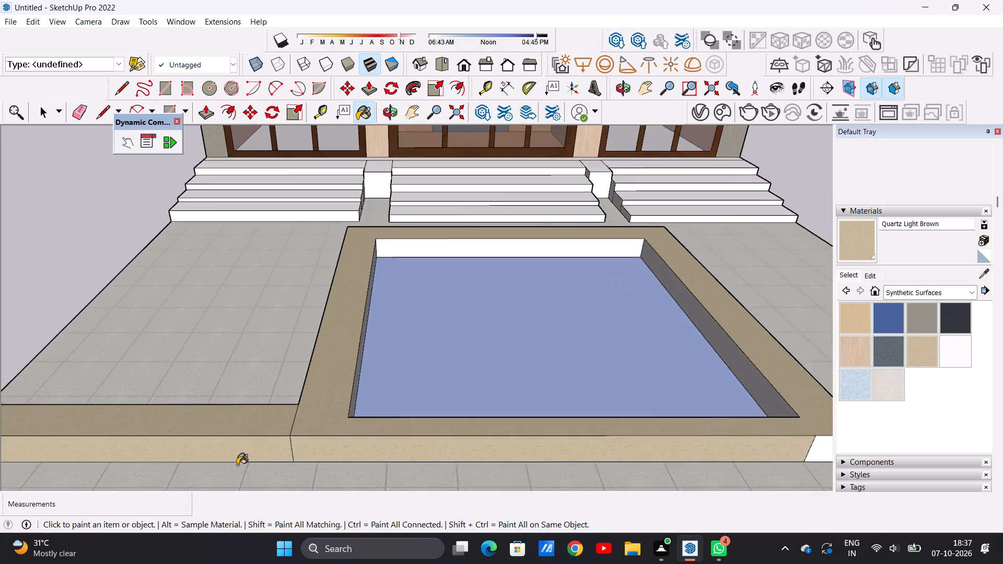
pyautogui.scroll(-10, 237, 465)
pyautogui.scroll(10, 500, 445)
pyautogui.click(514, 456)
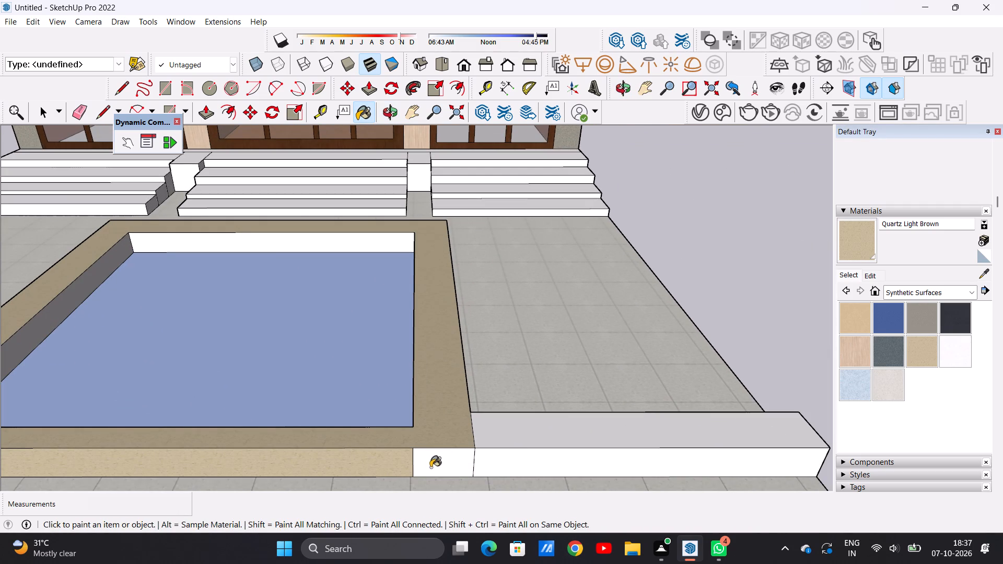
pyautogui.click(449, 463)
pyautogui.click(514, 433)
# Paint the pool border's inner face nearest the entrance steps with Quartz Light Brown.
pyautogui.scroll(-6, 503, 480)
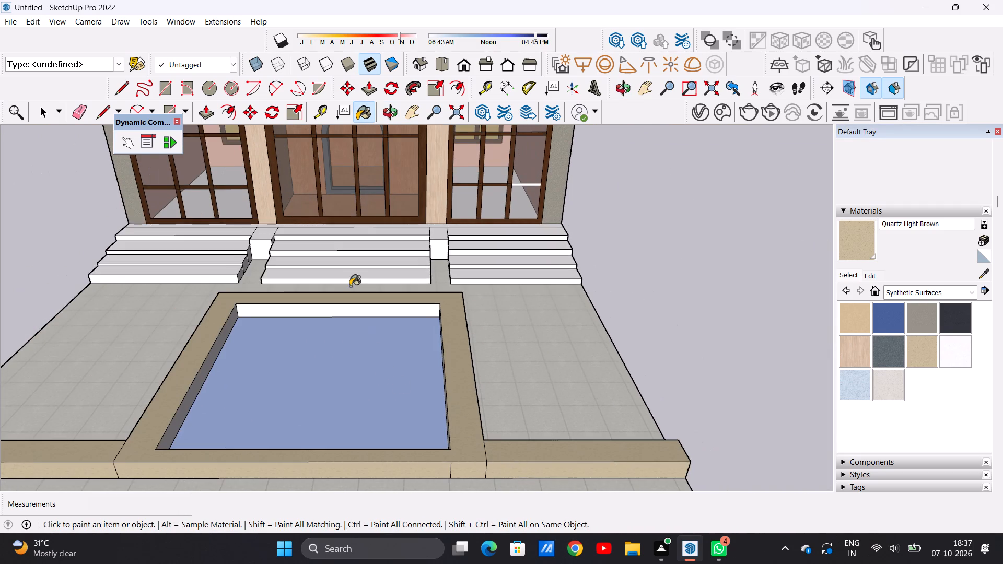
pyautogui.scroll(12, 346, 280)
pyautogui.click(364, 338)
pyautogui.scroll(-16, 363, 336)
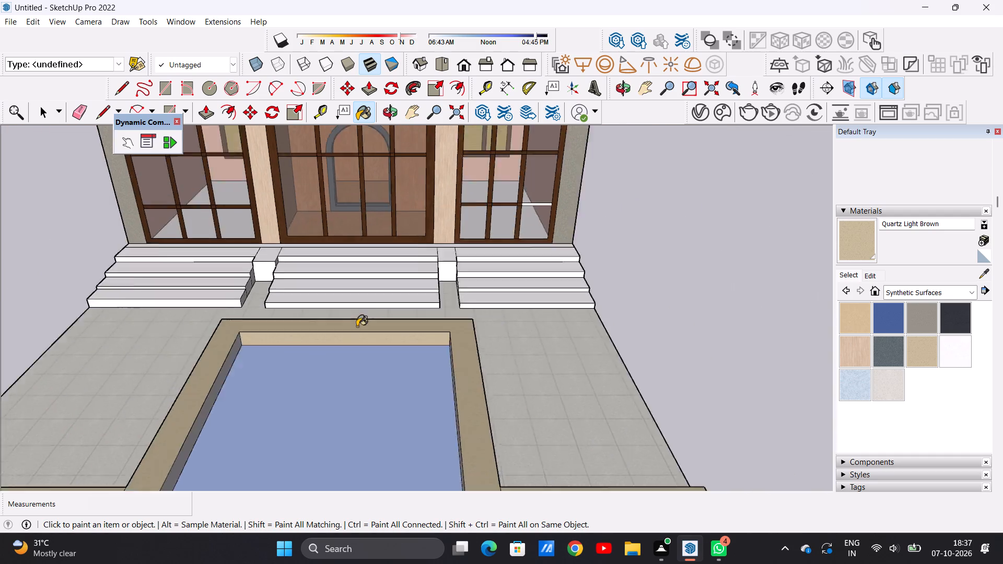
pyautogui.scroll(-9, 357, 326)
# Paint the pool border's right outer side and the right front wall's rear and end faces with Quartz Light Brown.
pyautogui.moveTo(430, 358); pyautogui.dragTo(172, 382, button='middle')
pyautogui.scroll(18, 297, 312)
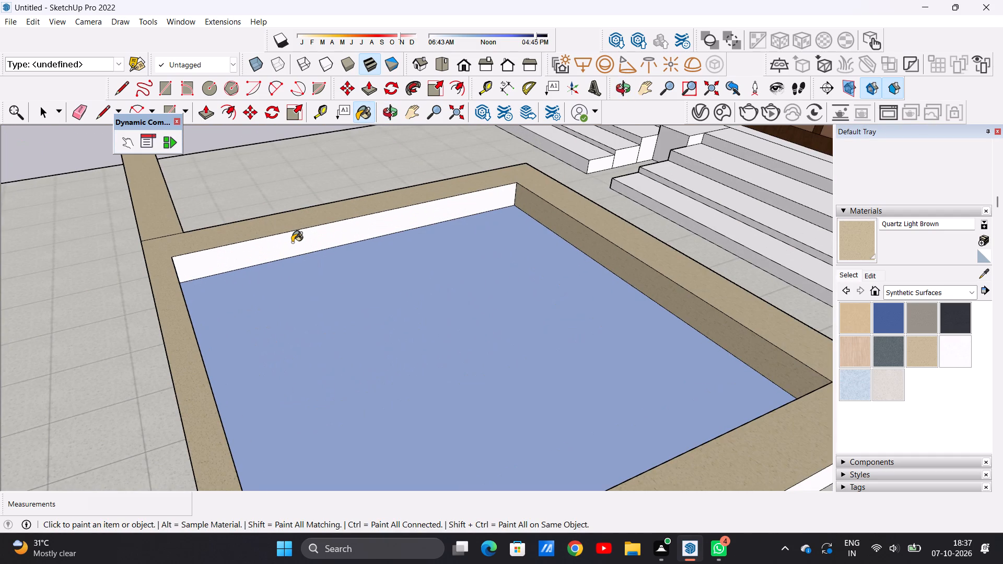
pyautogui.scroll(-5, 313, 269)
pyautogui.scroll(1, 323, 272)
pyautogui.scroll(-4, 325, 271)
pyautogui.scroll(6, 403, 364)
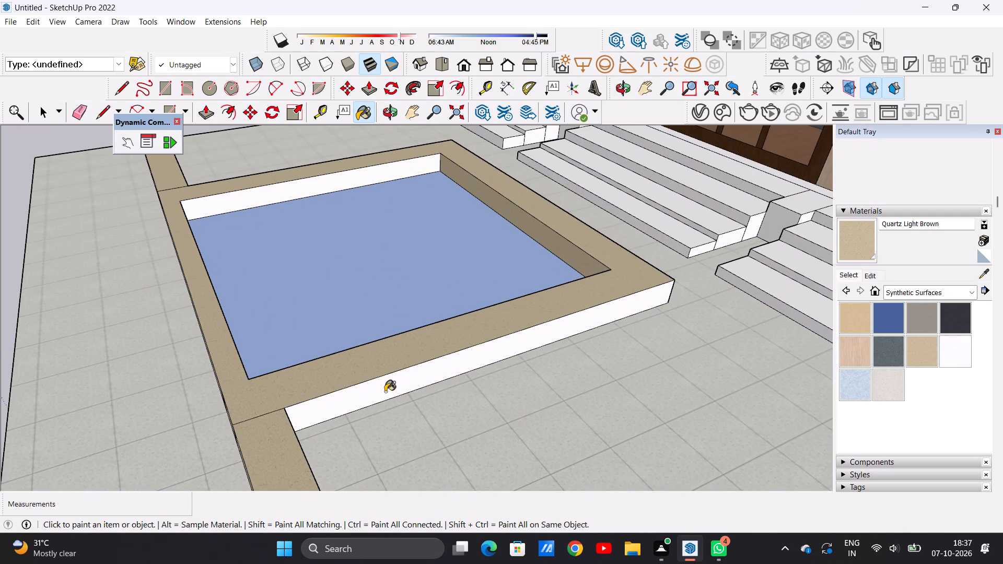
pyautogui.click(385, 392)
pyautogui.scroll(-11, 356, 370)
pyautogui.moveTo(340, 402); pyautogui.dragTo(90, 397, button='middle')
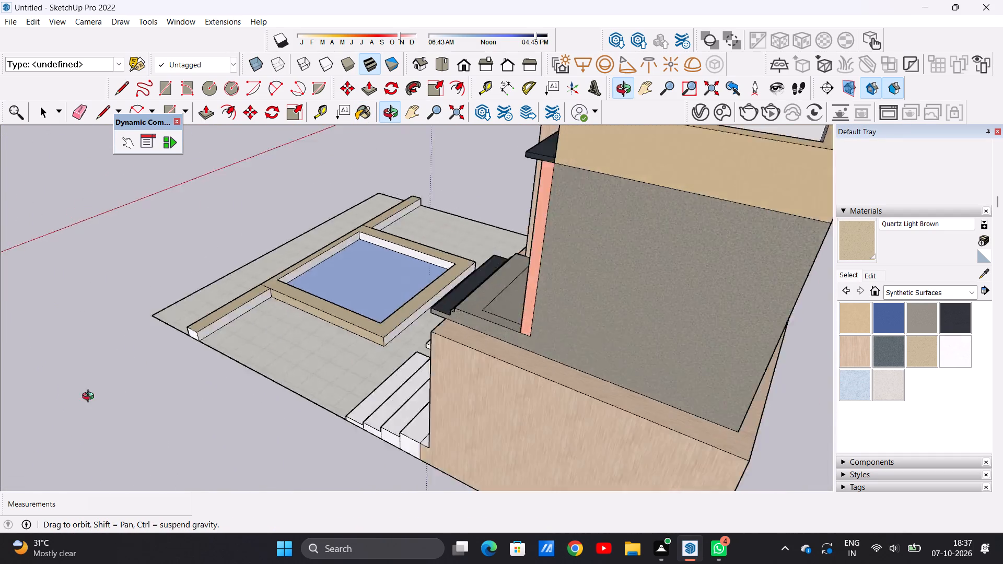
pyautogui.moveTo(90, 397); pyautogui.dragTo(72, 393, button='middle')
pyautogui.scroll(9, 201, 328)
pyautogui.click(215, 312)
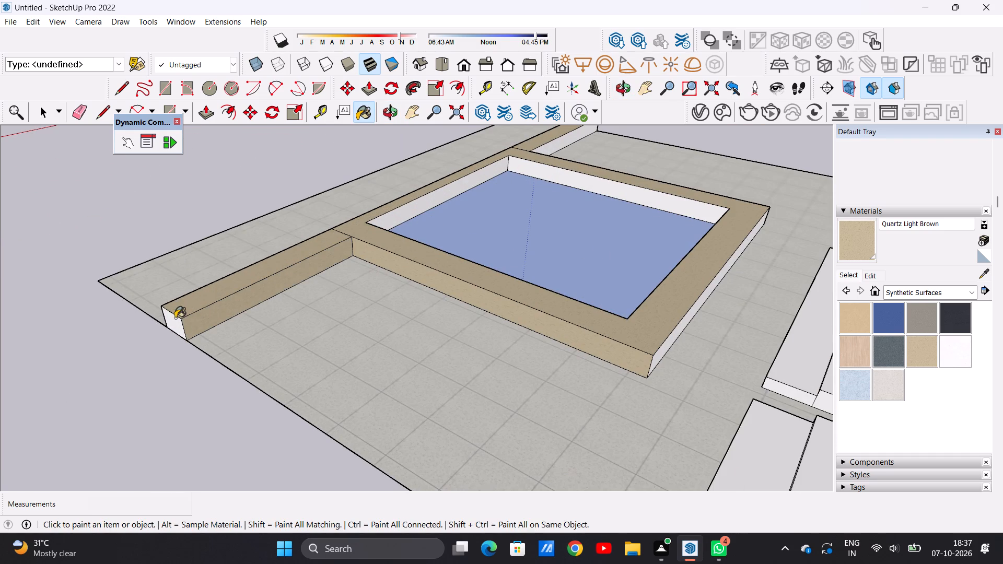
pyautogui.click(173, 322)
# Paint the left front wall's rear face and the pool border's outer face toward the steps with Quartz Light Brown.
pyautogui.scroll(-9, 173, 344)
pyautogui.scroll(2, 393, 228)
pyautogui.scroll(-1, 397, 228)
pyautogui.scroll(6, 400, 228)
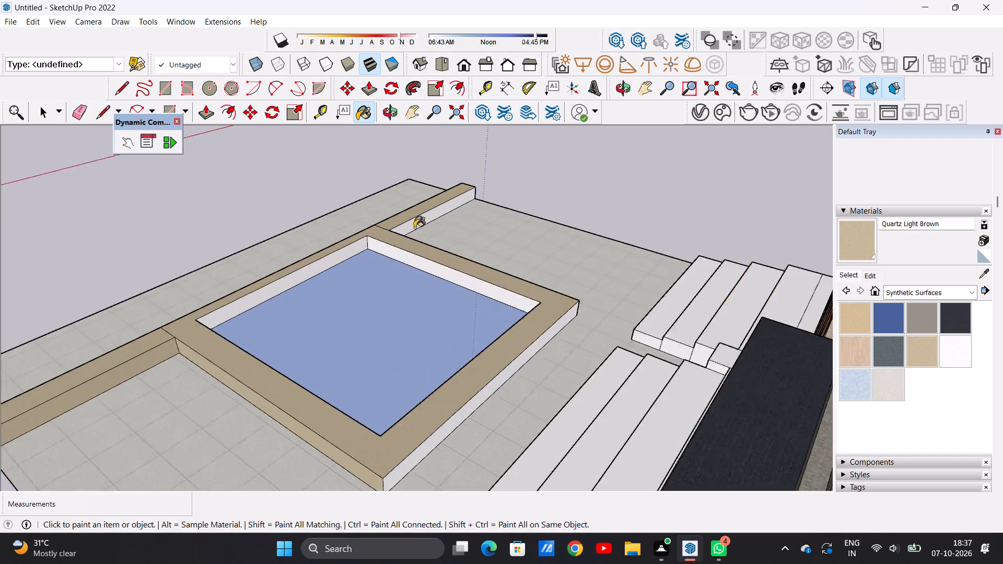
pyautogui.scroll(6, 414, 228)
pyautogui.click(404, 225)
pyautogui.scroll(-17, 411, 239)
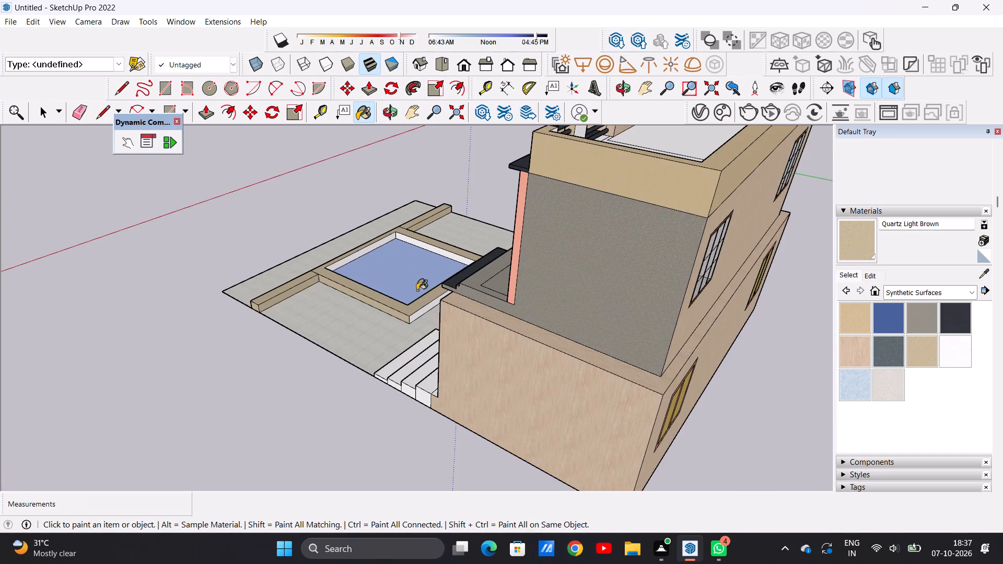
pyautogui.moveTo(422, 308); pyautogui.dragTo(393, 302, button='middle')
pyautogui.scroll(20, 414, 313)
pyautogui.scroll(1, 414, 313)
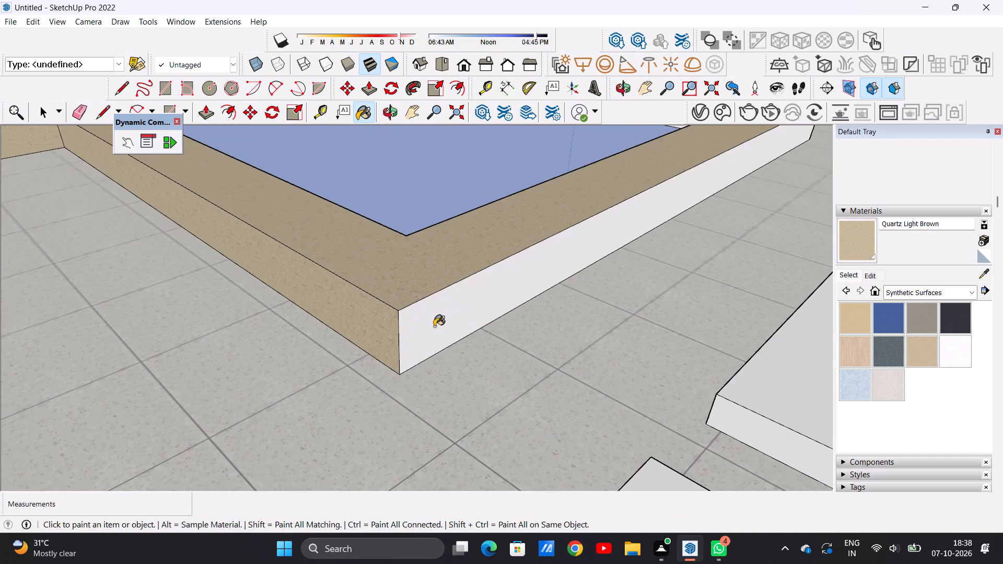
pyautogui.click(434, 326)
pyautogui.scroll(-20, 435, 332)
pyautogui.scroll(-7, 435, 332)
pyautogui.moveTo(352, 308); pyautogui.dragTo(559, 312, button='middle')
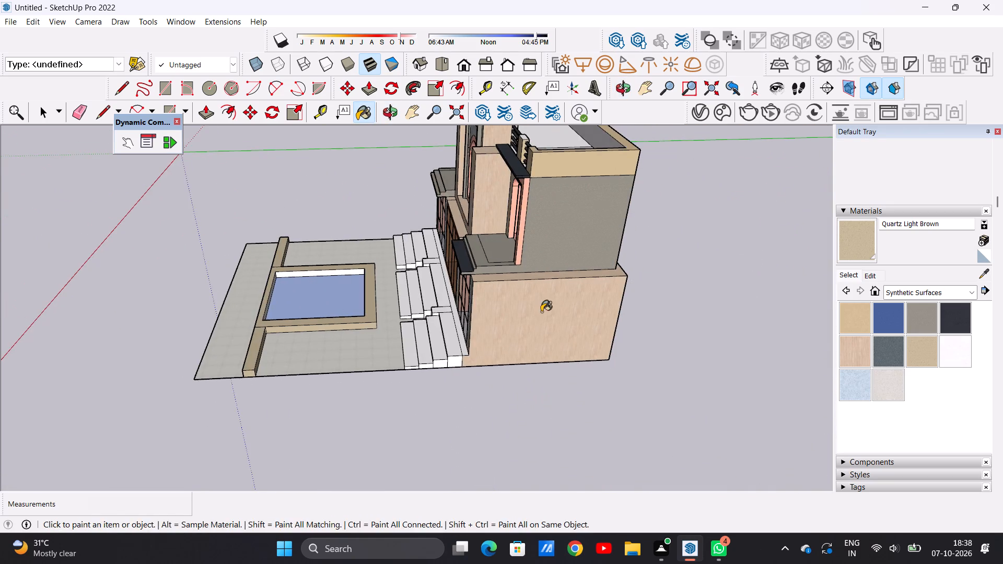
# Paint the pool border's left outer side with Quartz Light Brown and finish painting with that material.
pyautogui.moveTo(246, 310); pyautogui.dragTo(485, 314, button='middle')
pyautogui.moveTo(226, 325); pyautogui.dragTo(485, 316, button='middle')
pyautogui.moveTo(363, 441); pyautogui.dragTo(381, 430, button='middle')
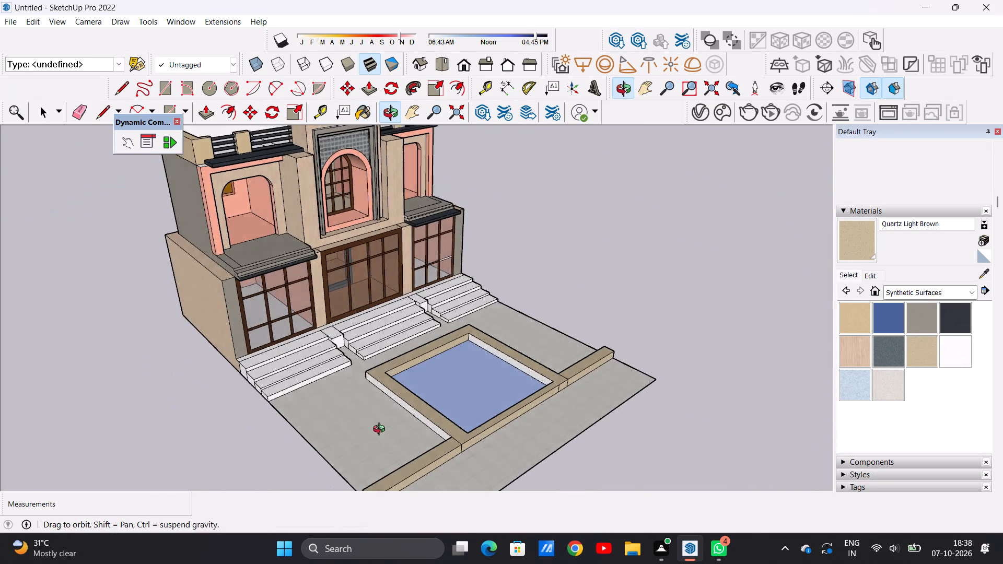
pyautogui.moveTo(381, 430); pyautogui.dragTo(421, 363, button='middle')
pyautogui.scroll(7, 422, 363)
pyautogui.scroll(-1, 452, 387)
pyautogui.scroll(1, 453, 387)
pyautogui.scroll(-1, 453, 387)
pyautogui.scroll(2, 453, 387)
pyautogui.click(460, 374)
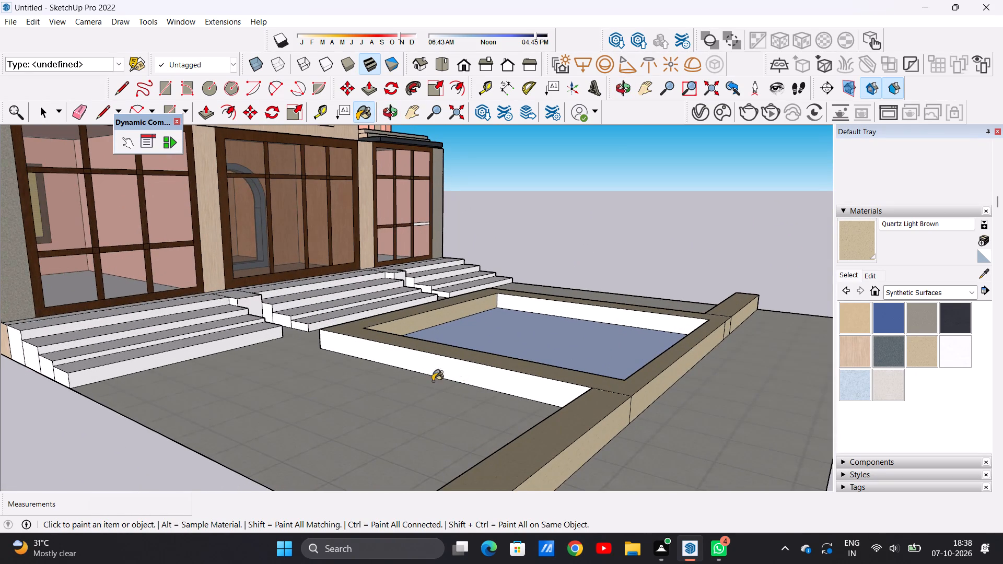
pyautogui.scroll(-14, 326, 394)
pyautogui.moveTo(291, 410); pyautogui.dragTo(131, 418, button='middle')
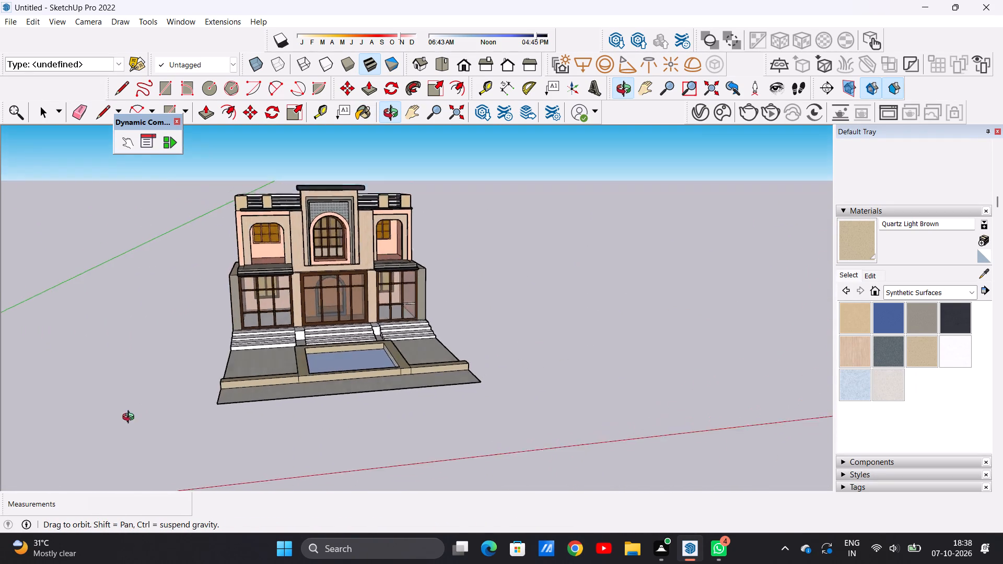
pyautogui.moveTo(131, 418); pyautogui.dragTo(101, 442, button='middle')
pyautogui.scroll(11, 336, 382)
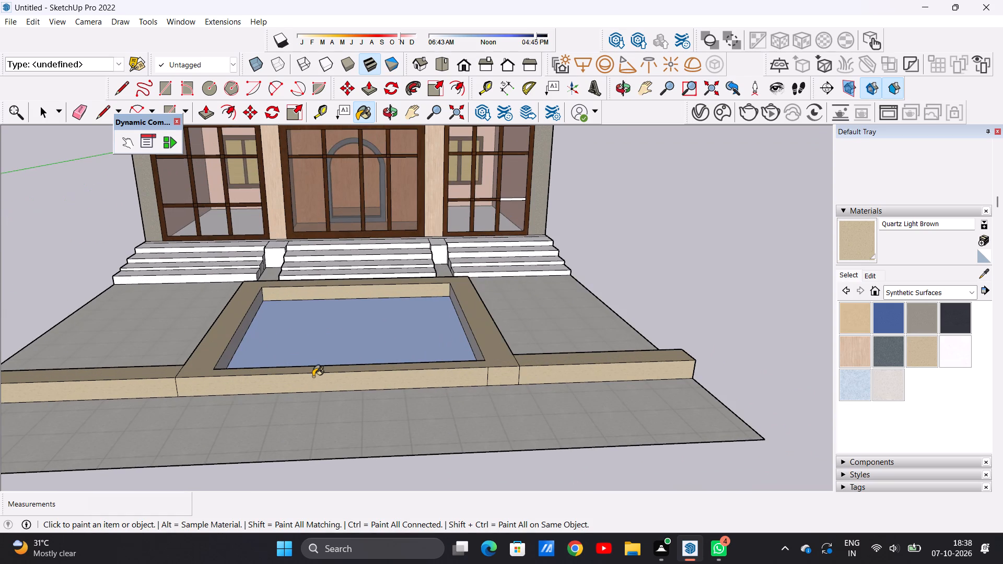
pyautogui.press('space')
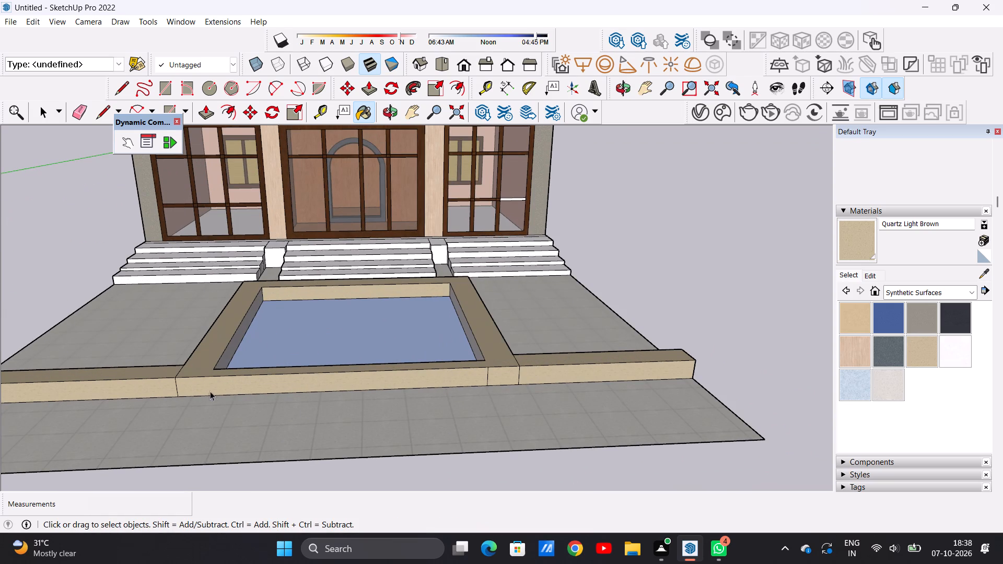
# Examine the house exterior, entrance steps and front yard from above, close up and near ground level.
pyautogui.scroll(-14, 270, 356)
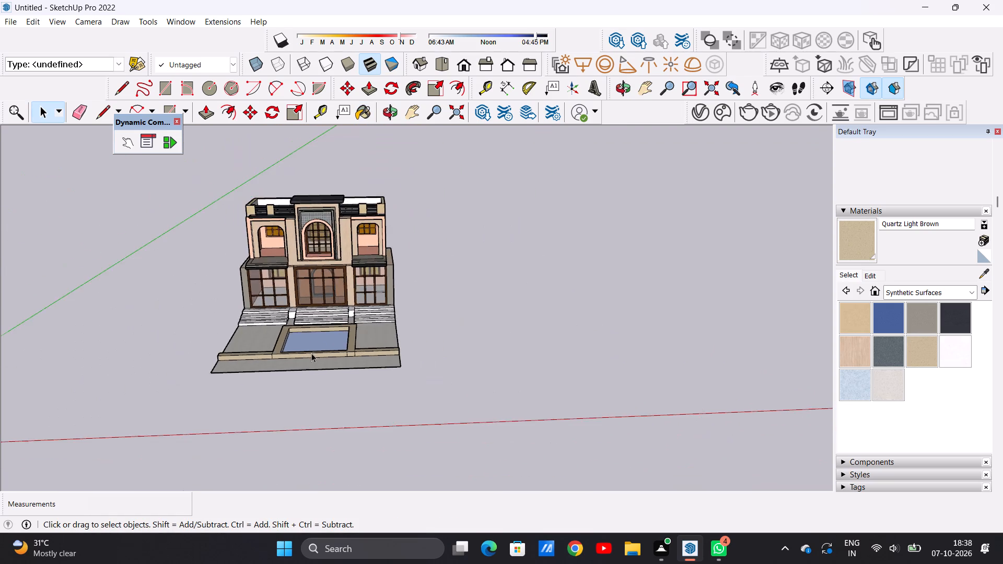
pyautogui.scroll(-1, 311, 353)
pyautogui.scroll(7, 332, 251)
pyautogui.moveTo(341, 358); pyautogui.dragTo(333, 436, button='middle')
pyautogui.scroll(2, 219, 393)
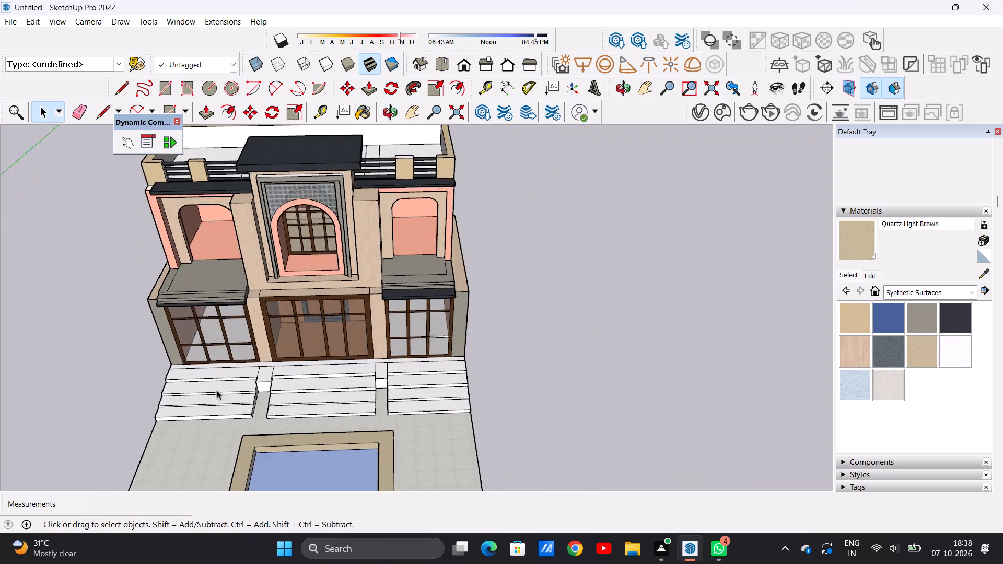
pyautogui.scroll(11, 217, 390)
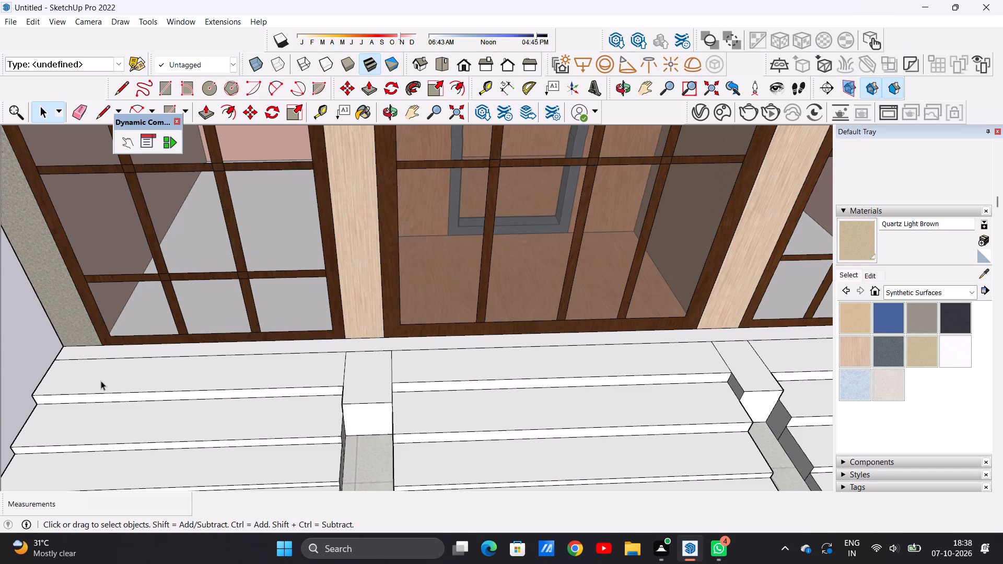
pyautogui.scroll(-9, 183, 391)
pyautogui.scroll(4, 207, 369)
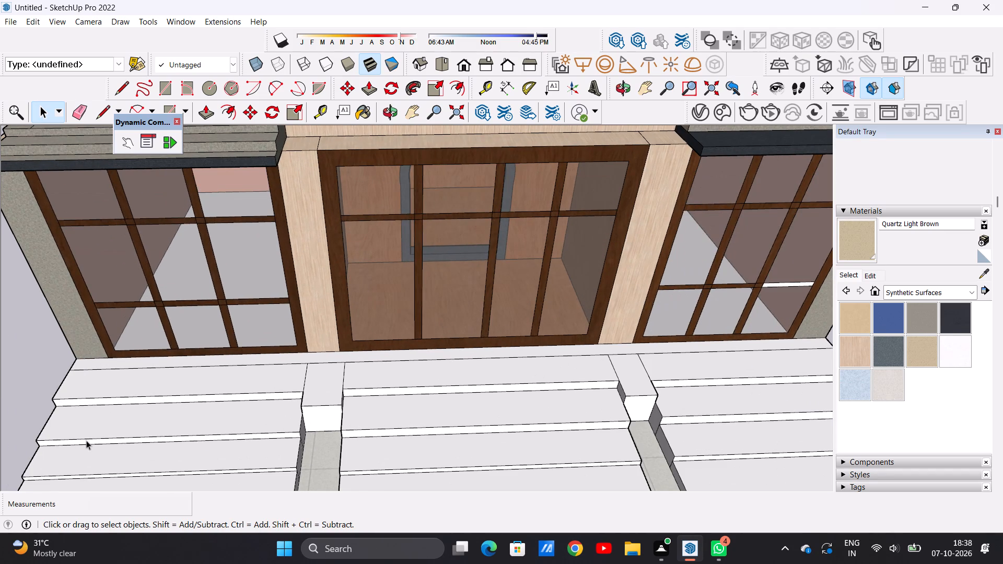
pyautogui.scroll(-20, 95, 423)
pyautogui.scroll(-6, 95, 423)
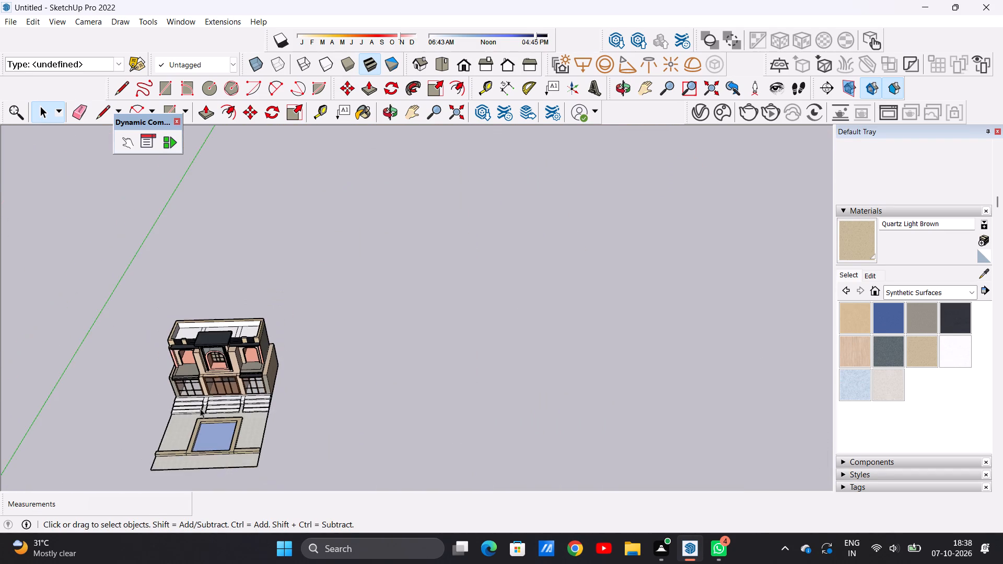
pyautogui.moveTo(178, 437); pyautogui.dragTo(231, 382, button='middle')
pyautogui.moveTo(261, 385); pyautogui.dragTo(106, 383, button='middle')
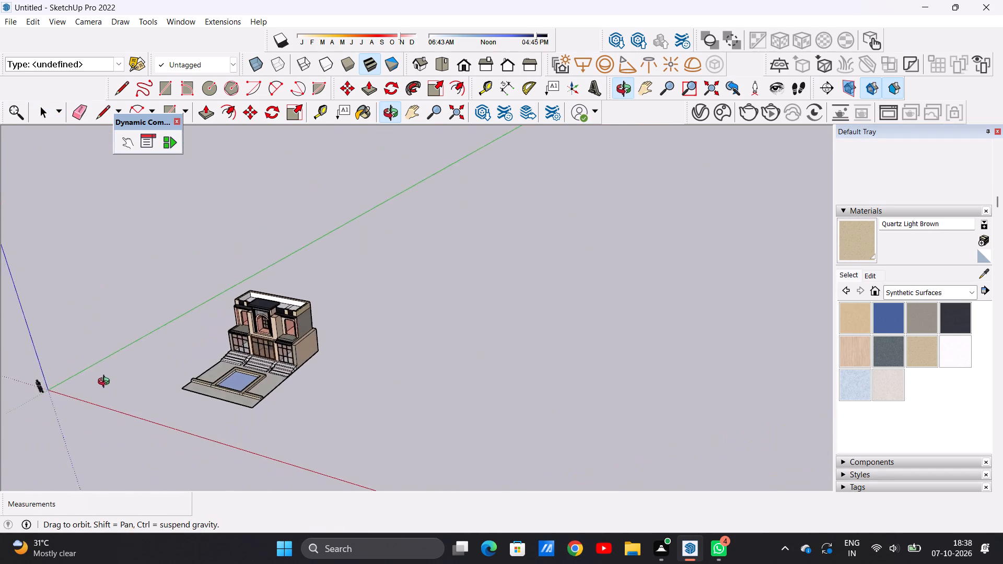
pyautogui.moveTo(106, 383); pyautogui.dragTo(162, 320, button='middle')
pyautogui.scroll(13, 160, 382)
pyautogui.moveTo(167, 398); pyautogui.dragTo(221, 369, button='middle')
pyautogui.scroll(1, 231, 368)
pyautogui.scroll(-7, 248, 378)
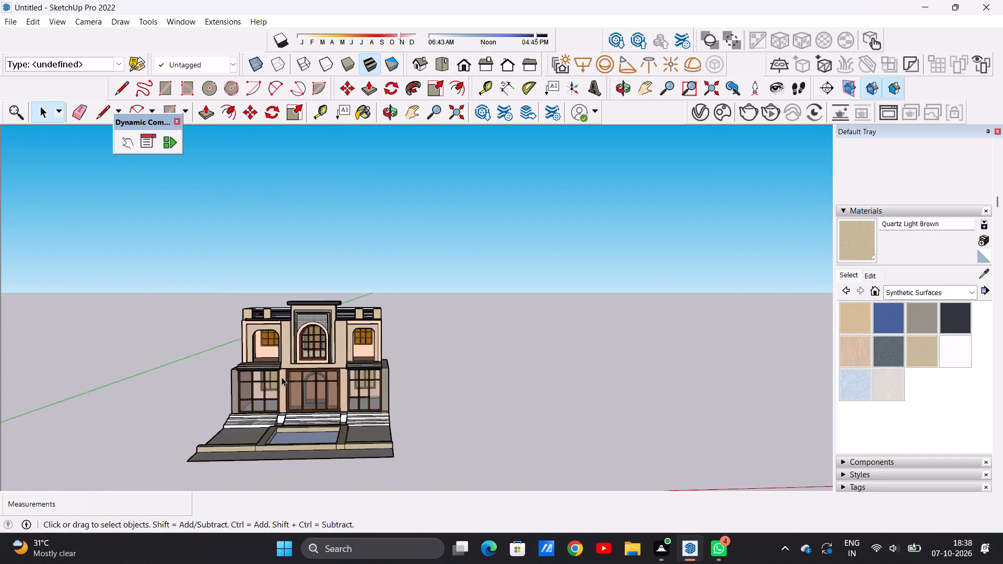
pyautogui.scroll(-2, 282, 377)
pyautogui.scroll(3, 332, 382)
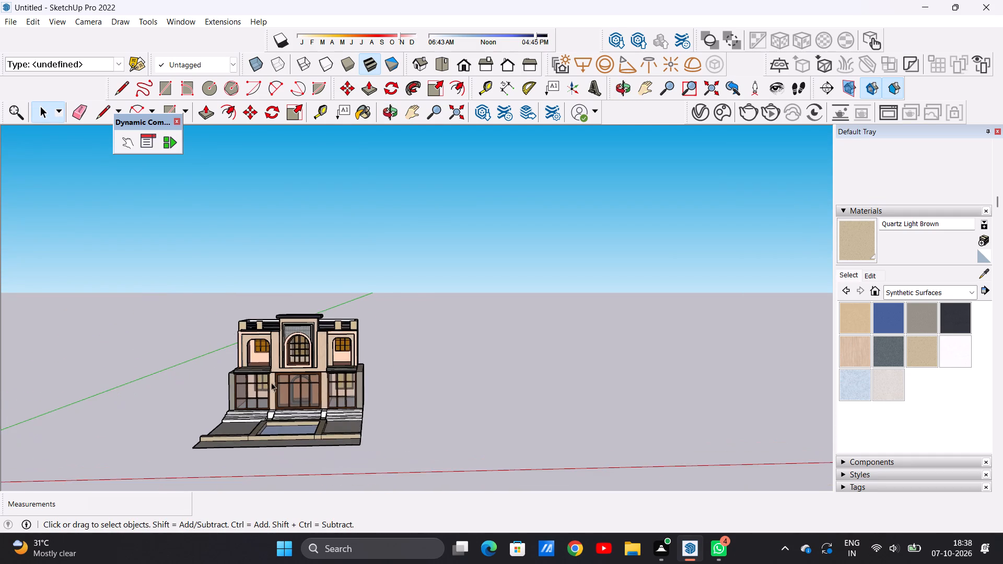
pyautogui.scroll(6, 265, 382)
pyautogui.scroll(-4, 392, 341)
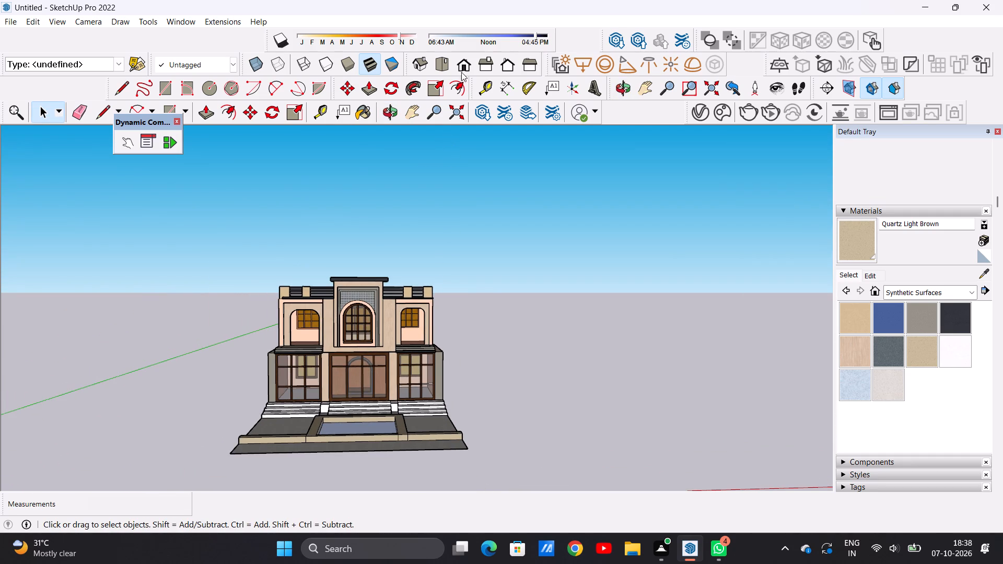
# Switch to the standard front view and examine the facade, entrance steps and pool.
pyautogui.click(459, 65)
pyautogui.scroll(6, 428, 235)
pyautogui.scroll(-2, 430, 240)
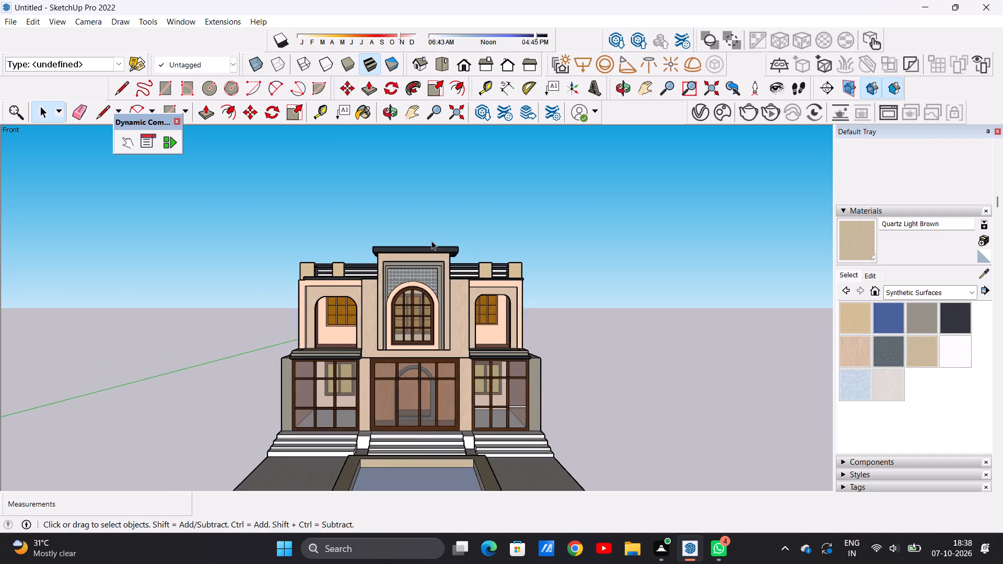
pyautogui.scroll(-2, 431, 241)
pyautogui.moveTo(447, 252); pyautogui.dragTo(447, 300, button='middle')
pyautogui.scroll(-6, 433, 252)
pyautogui.moveTo(454, 301); pyautogui.dragTo(455, 328, button='middle')
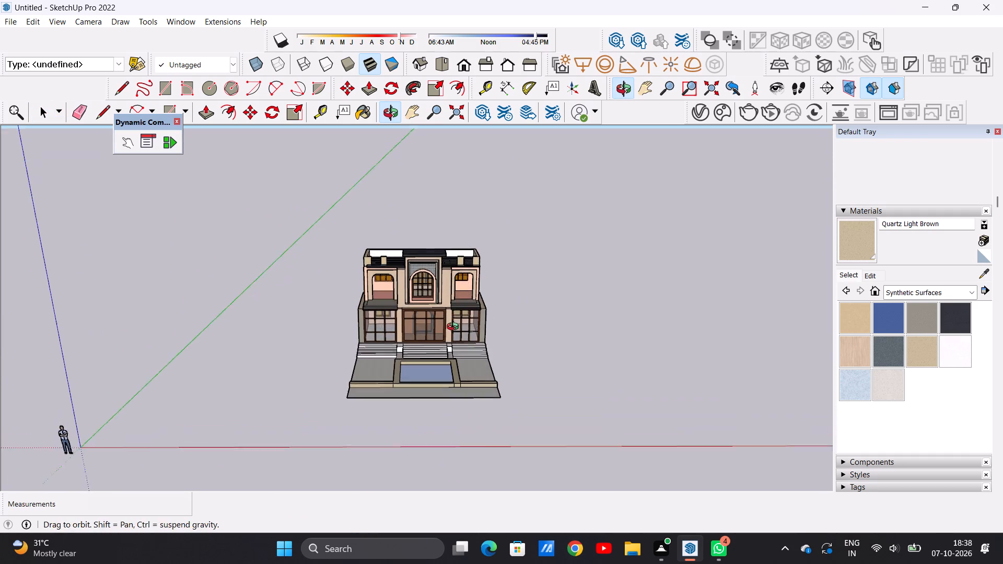
pyautogui.moveTo(455, 328); pyautogui.dragTo(455, 340, button='middle')
pyautogui.scroll(5, 437, 340)
pyautogui.scroll(1, 415, 300)
pyautogui.scroll(-2, 415, 300)
pyautogui.scroll(6, 415, 300)
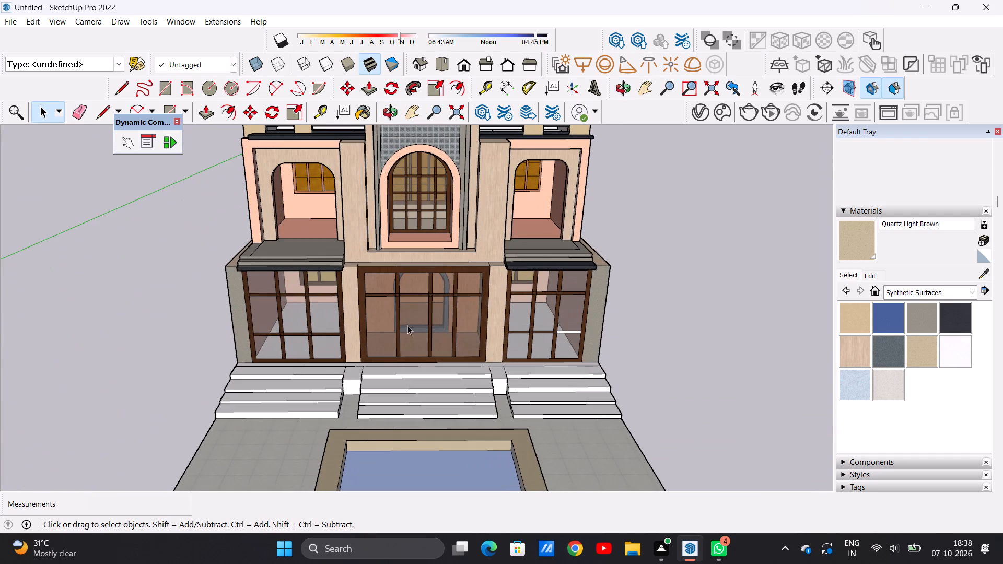
pyautogui.moveTo(405, 346); pyautogui.dragTo(416, 257, button='middle')
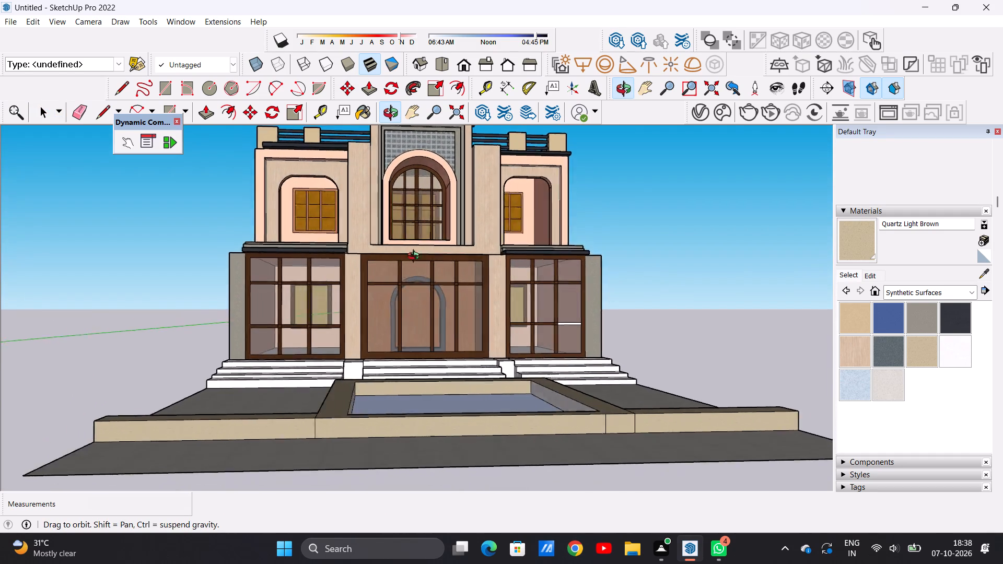
pyautogui.moveTo(416, 257); pyautogui.dragTo(404, 269, button='middle')
pyautogui.moveTo(404, 269); pyautogui.dragTo(393, 378, button='middle')
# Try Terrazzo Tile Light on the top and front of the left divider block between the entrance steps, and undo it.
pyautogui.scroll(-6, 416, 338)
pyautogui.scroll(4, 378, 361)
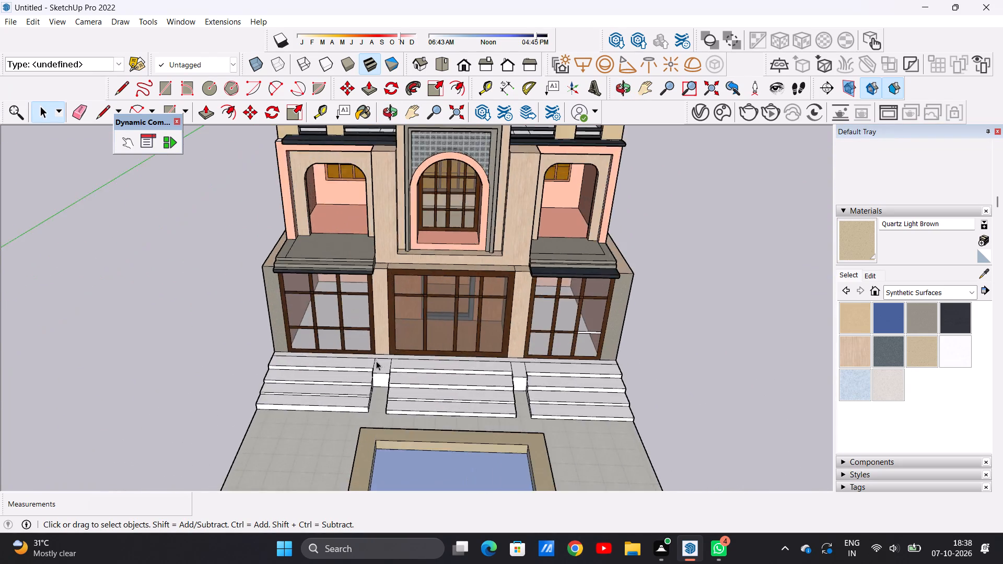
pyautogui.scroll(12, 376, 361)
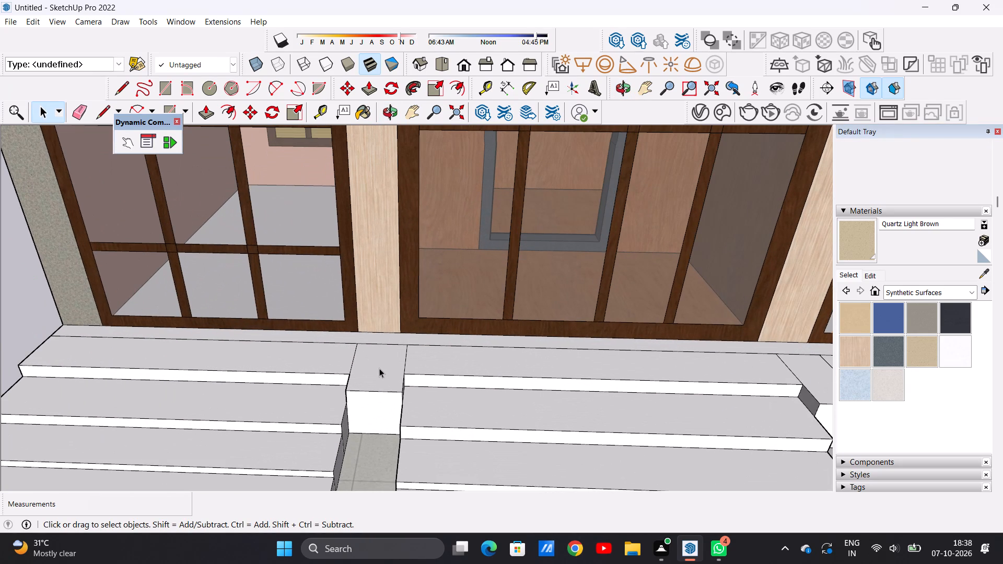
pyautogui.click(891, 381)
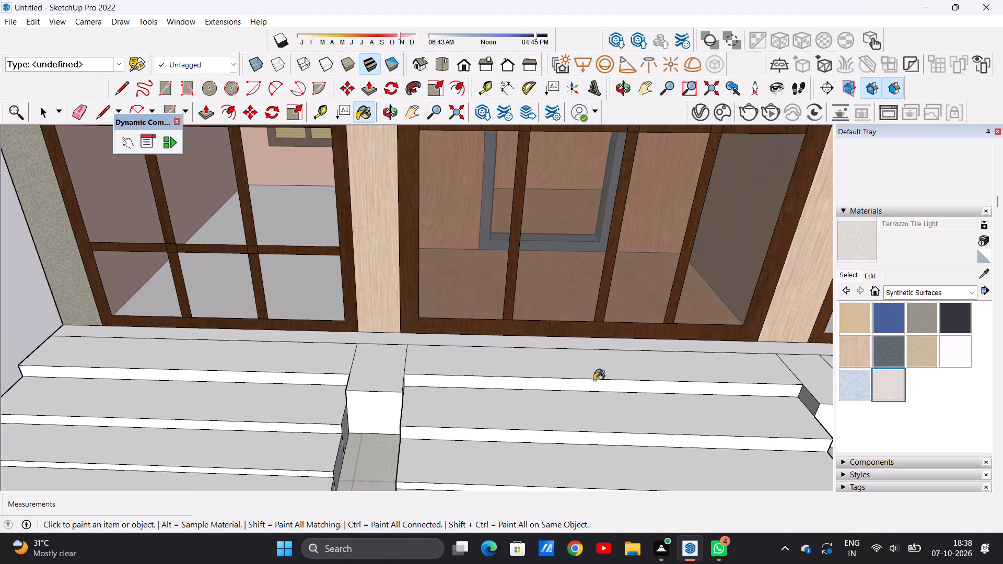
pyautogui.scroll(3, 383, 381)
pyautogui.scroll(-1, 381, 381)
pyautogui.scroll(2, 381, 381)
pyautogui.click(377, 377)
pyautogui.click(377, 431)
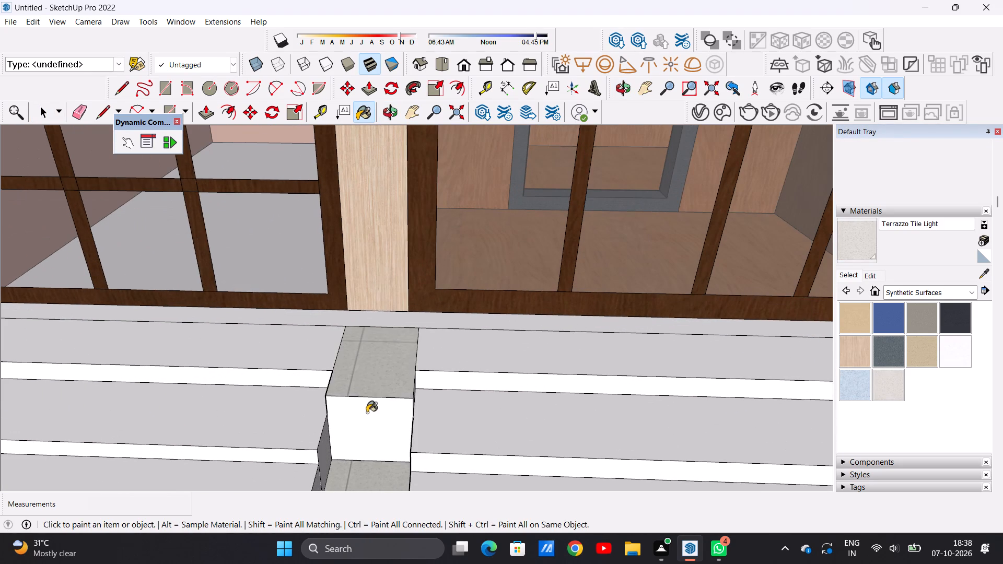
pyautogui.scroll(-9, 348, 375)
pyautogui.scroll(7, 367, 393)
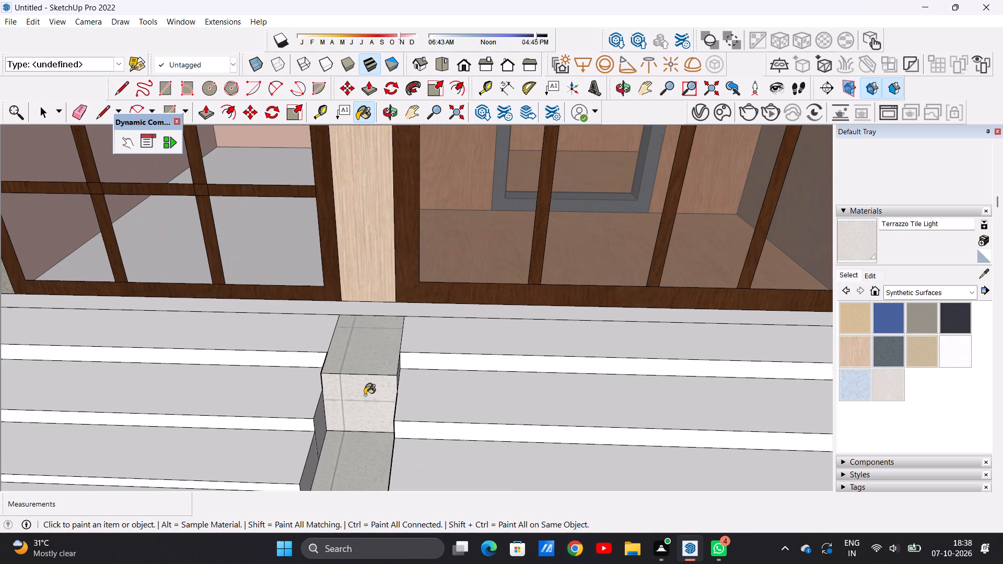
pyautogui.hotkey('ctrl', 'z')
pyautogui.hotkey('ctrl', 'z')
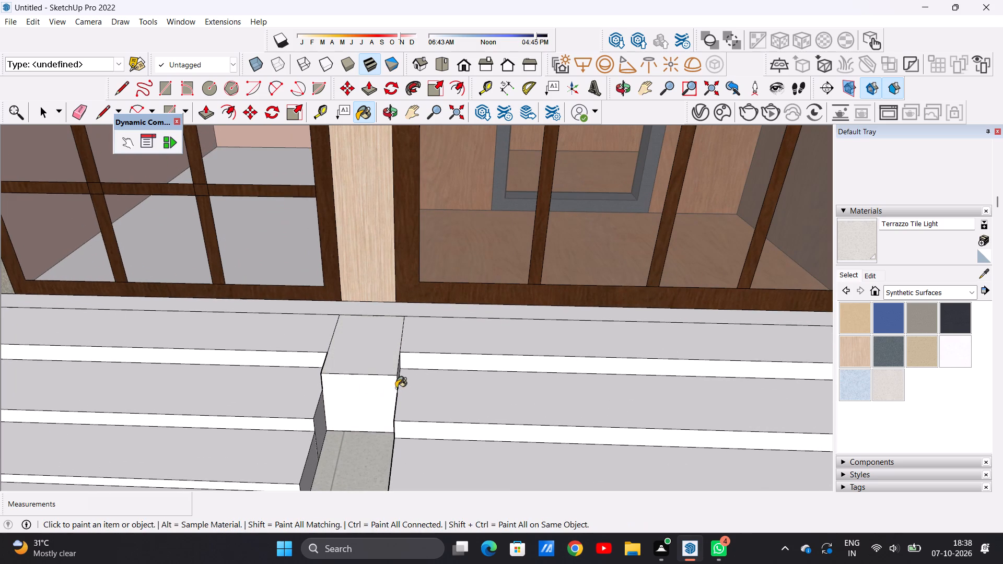
# Paint the top and front faces of the left divider block between the entrance steps with Color B02 from Colors.
pyautogui.click(970, 295)
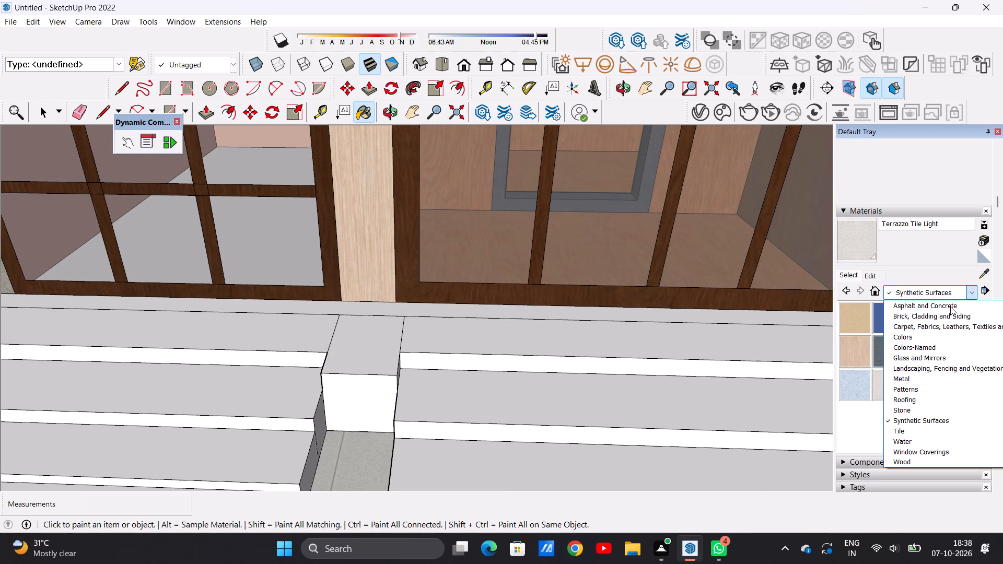
pyautogui.click(932, 335)
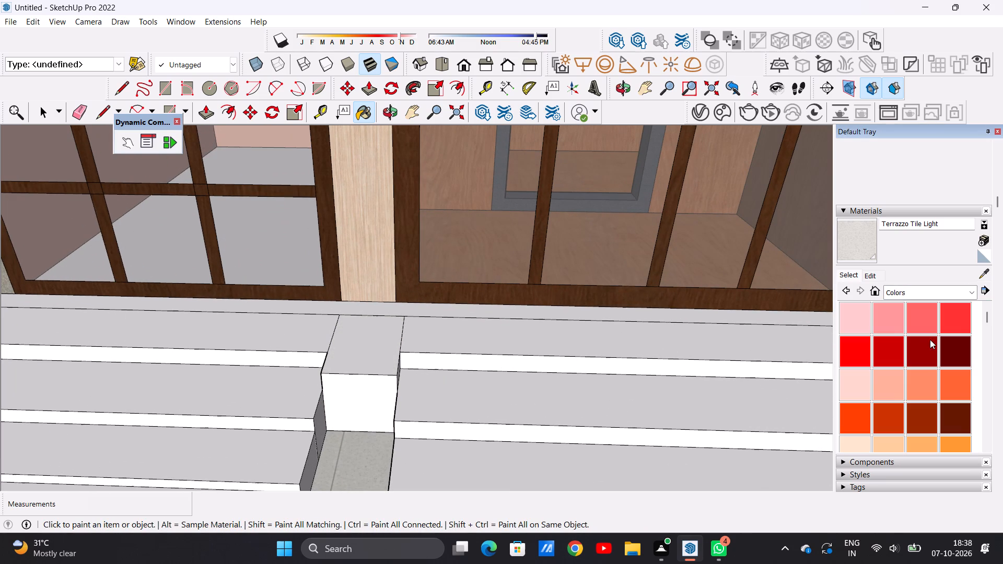
pyautogui.click(893, 379)
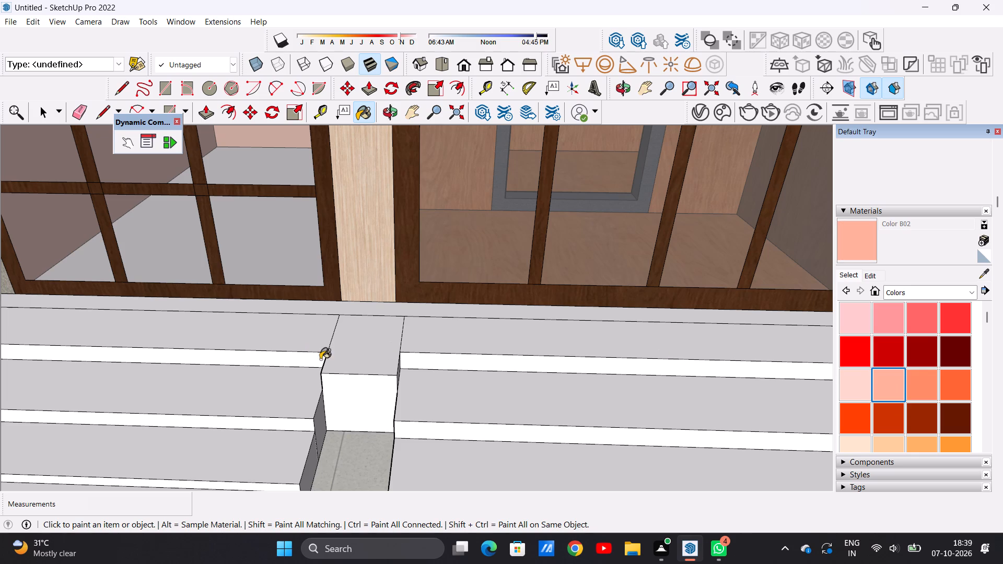
pyautogui.scroll(2, 403, 370)
pyautogui.scroll(-1, 404, 371)
pyautogui.scroll(3, 404, 371)
pyautogui.click(329, 351)
pyautogui.click(353, 406)
pyautogui.scroll(-7, 357, 318)
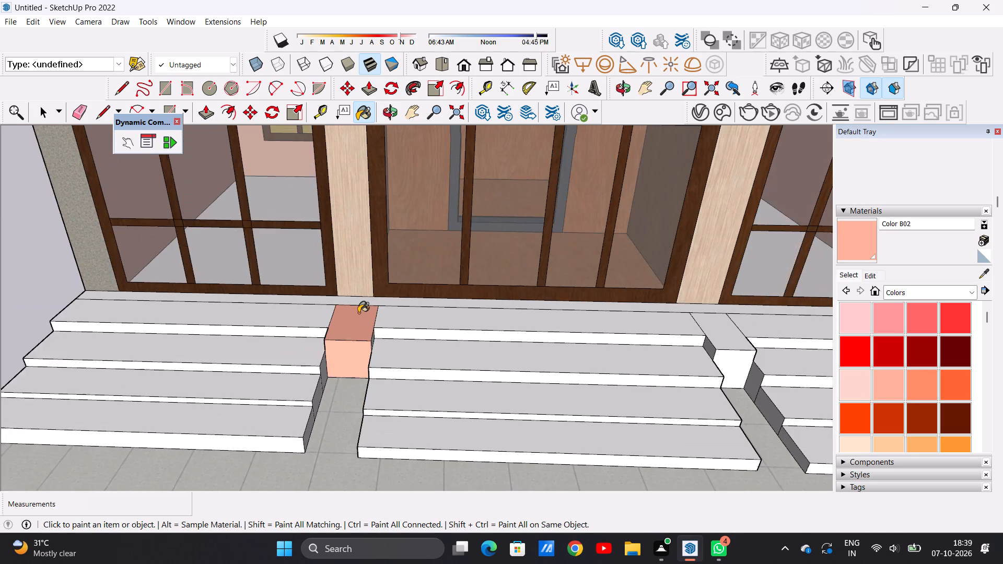
# Paint both exposed side faces of the left divider block between the entrance steps with Color B02.
pyautogui.scroll(-5, 358, 313)
pyautogui.moveTo(295, 386); pyautogui.dragTo(403, 335, button='middle')
pyautogui.scroll(2, 372, 339)
pyautogui.scroll(-1, 370, 340)
pyautogui.scroll(8, 370, 340)
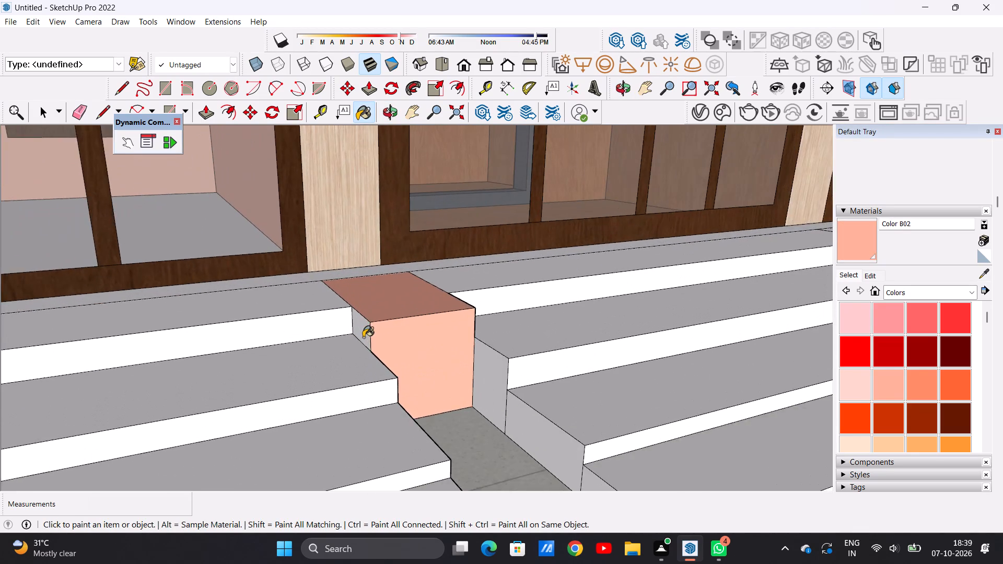
pyautogui.scroll(6, 363, 337)
pyautogui.click(365, 330)
pyautogui.scroll(-7, 304, 336)
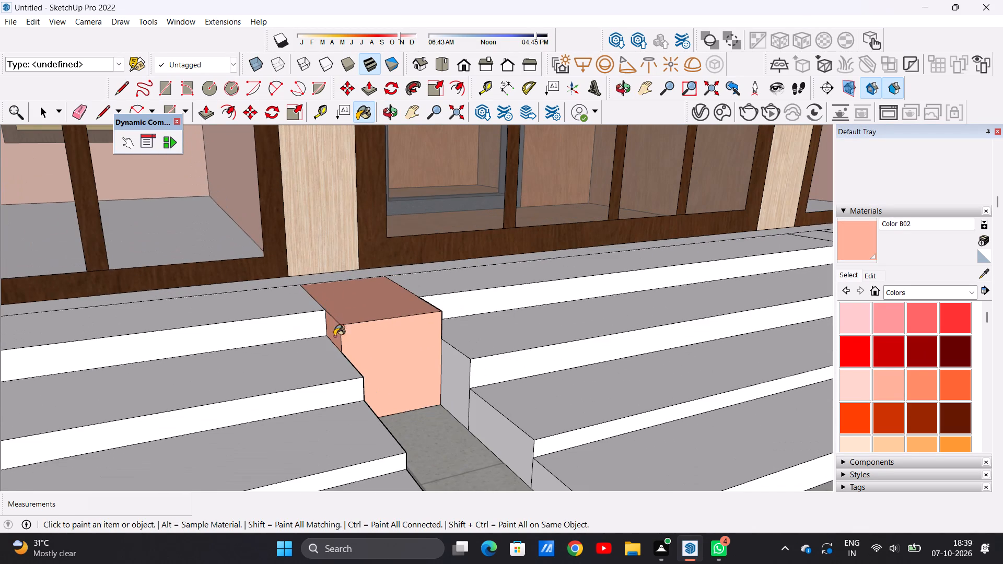
pyautogui.scroll(-4, 286, 369)
pyautogui.scroll(1, 286, 369)
pyautogui.scroll(-4, 286, 369)
pyautogui.moveTo(339, 346); pyautogui.dragTo(168, 348, button='middle')
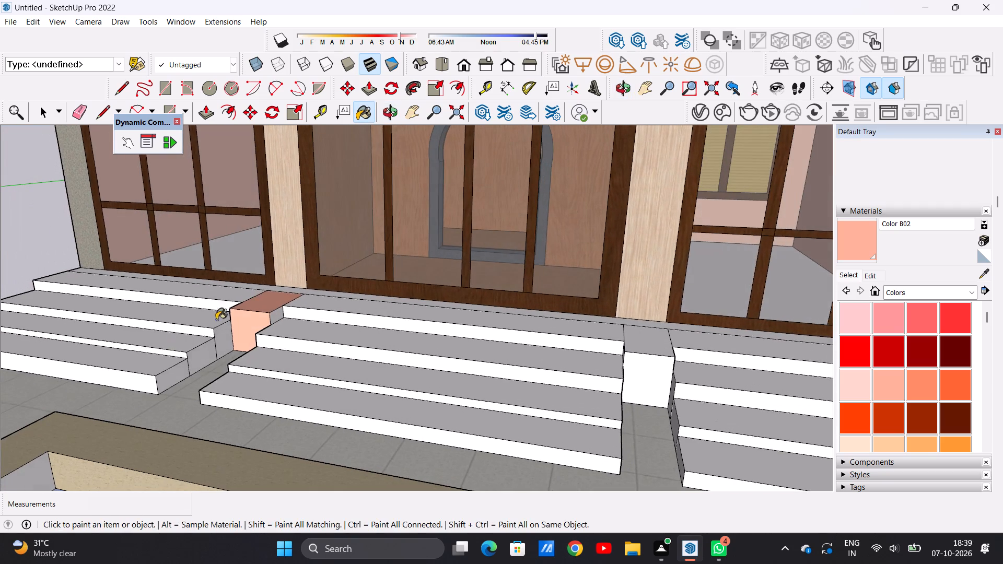
pyautogui.scroll(19, 272, 314)
pyautogui.click(279, 317)
pyautogui.scroll(-2, 266, 331)
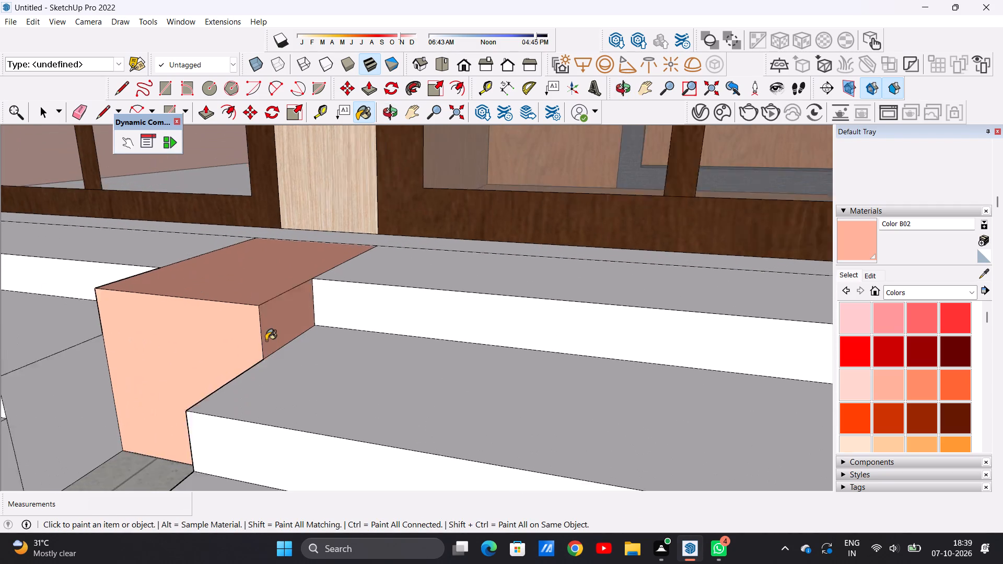
# Paint the top, front and both exposed side faces of the right divider block between the entrance steps with Color B02.
pyautogui.scroll(-20, 266, 340)
pyautogui.scroll(-6, 266, 340)
pyautogui.scroll(18, 439, 355)
pyautogui.click(424, 349)
pyautogui.click(425, 414)
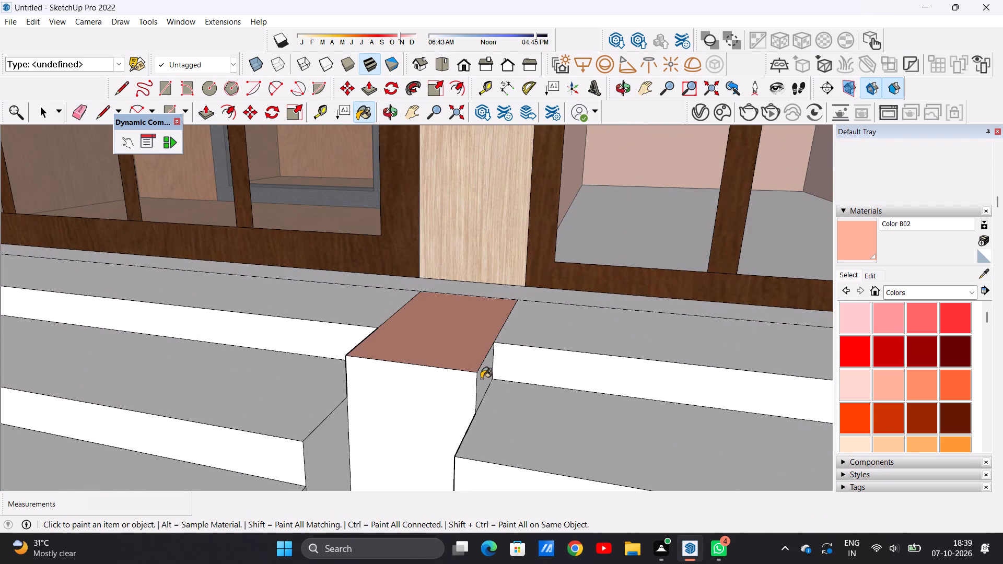
pyautogui.click(481, 379)
pyautogui.scroll(-6, 346, 326)
pyautogui.moveTo(283, 371); pyautogui.dragTo(484, 362, button='middle')
pyautogui.scroll(7, 453, 346)
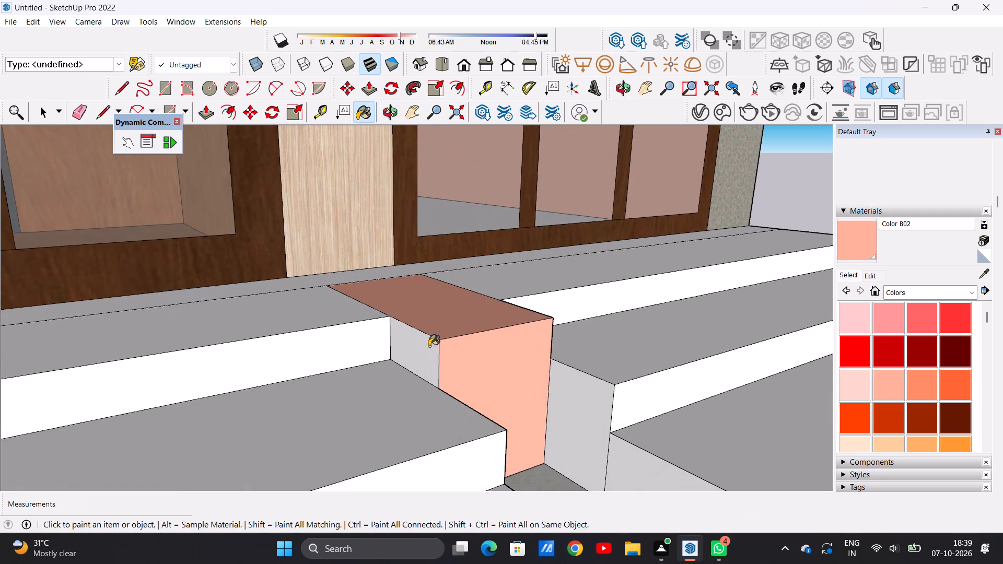
pyautogui.click(423, 344)
pyautogui.scroll(-15, 364, 349)
pyautogui.moveTo(362, 371); pyautogui.dragTo(341, 365, button='middle')
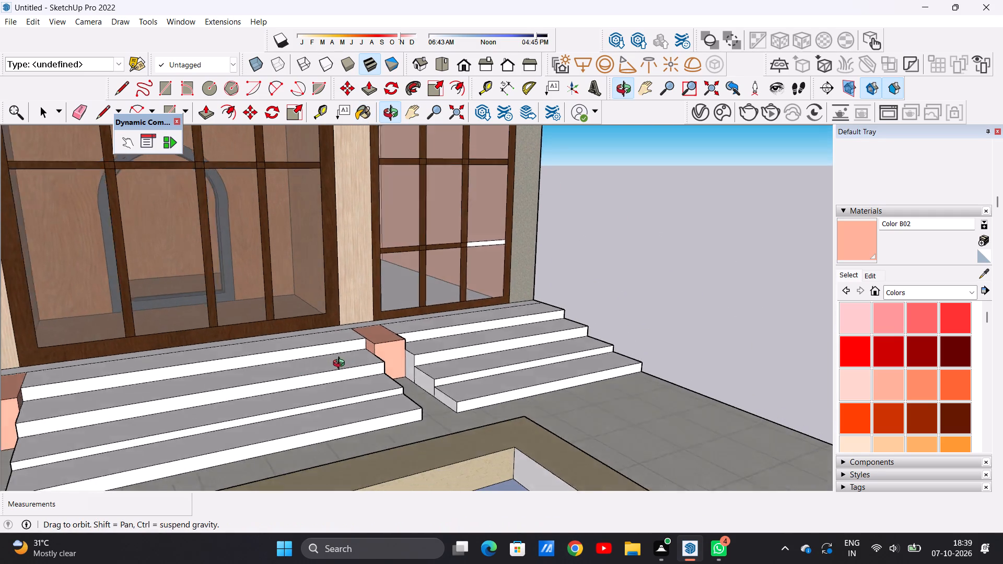
# Examine the entrance steps, their divider blocks and the whole front facade from near and far.
pyautogui.moveTo(341, 365); pyautogui.dragTo(299, 333, button='middle')
pyautogui.scroll(-16, 300, 339)
pyautogui.moveTo(391, 352); pyautogui.dragTo(343, 358, button='middle')
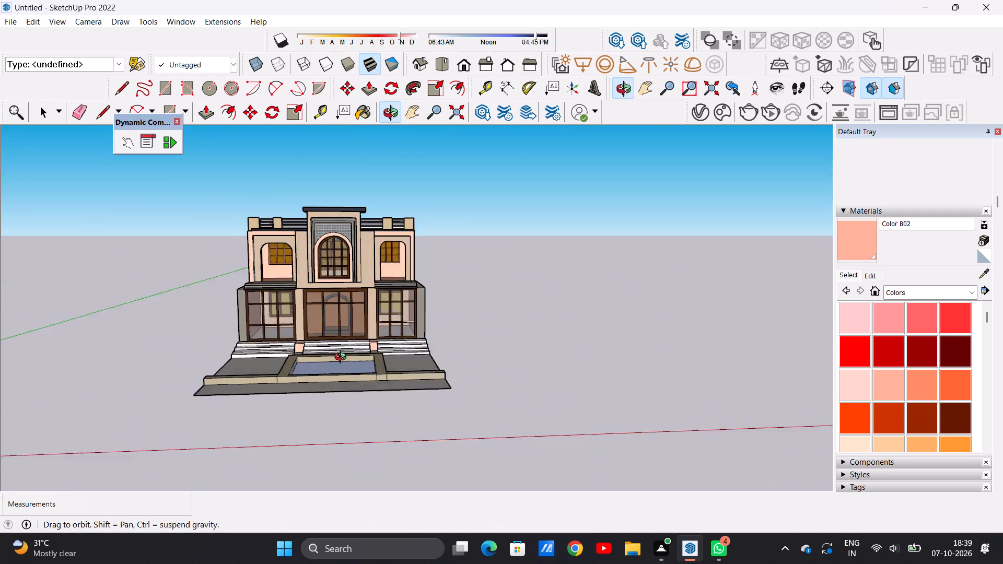
pyautogui.moveTo(343, 358); pyautogui.dragTo(331, 424, button='middle')
pyautogui.scroll(9, 349, 342)
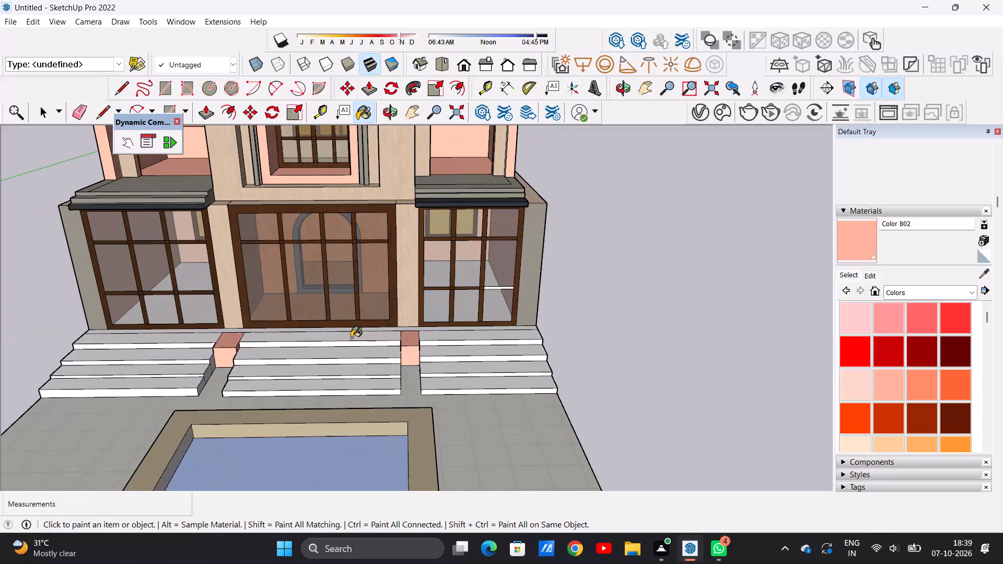
pyautogui.press('space')
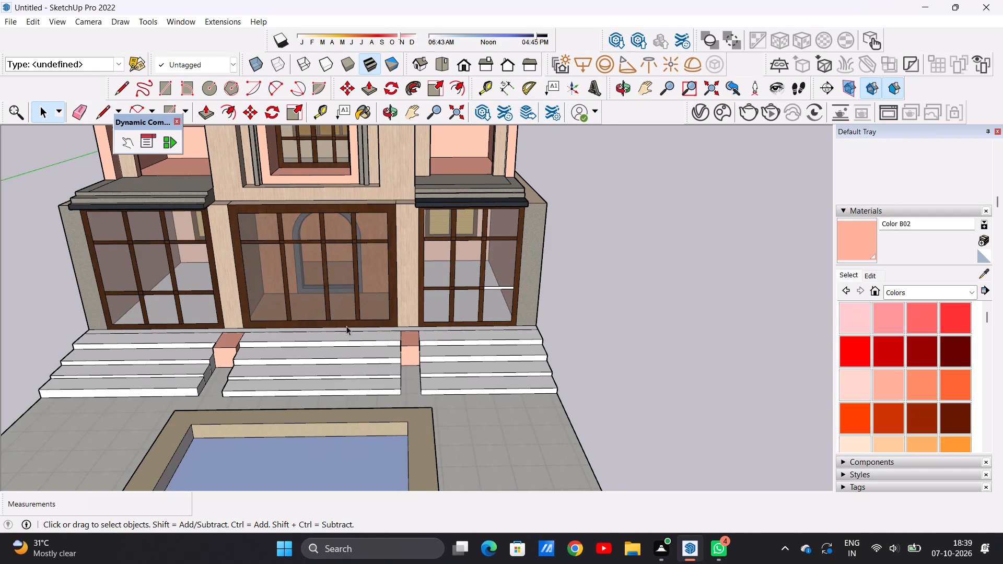
pyautogui.scroll(-8, 343, 335)
pyautogui.scroll(12, 370, 356)
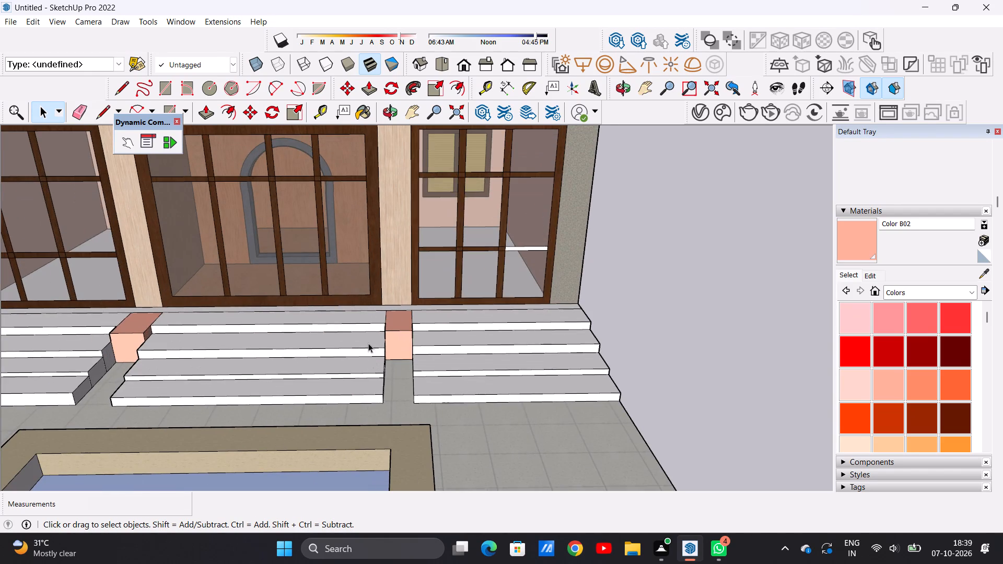
pyautogui.scroll(6, 364, 339)
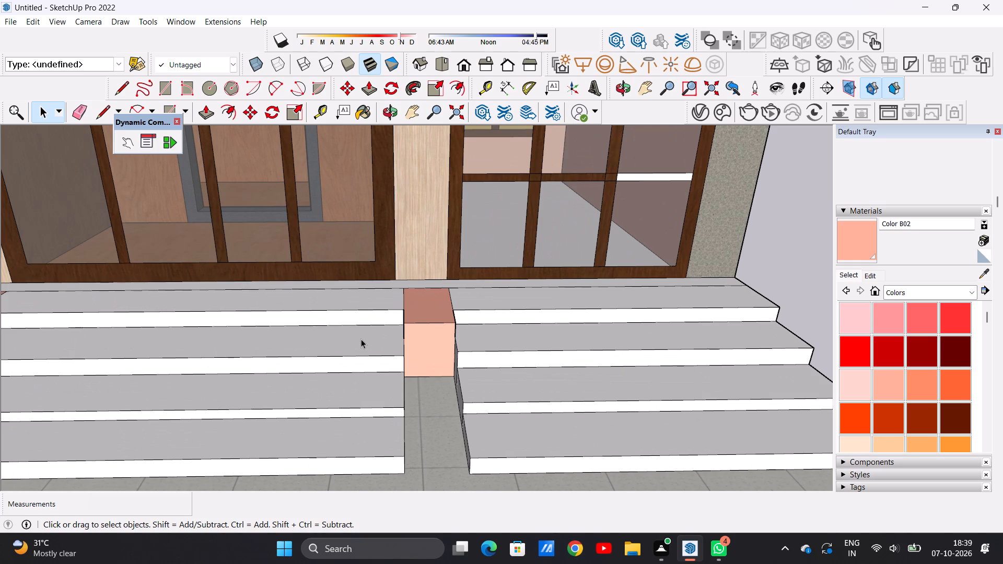
pyautogui.scroll(-5, 366, 325)
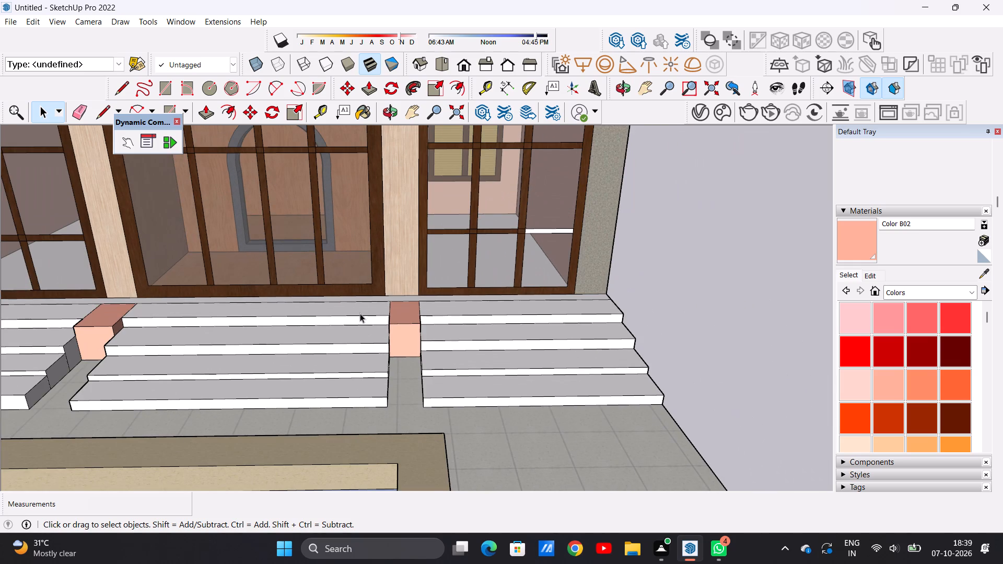
pyautogui.scroll(-7, 333, 373)
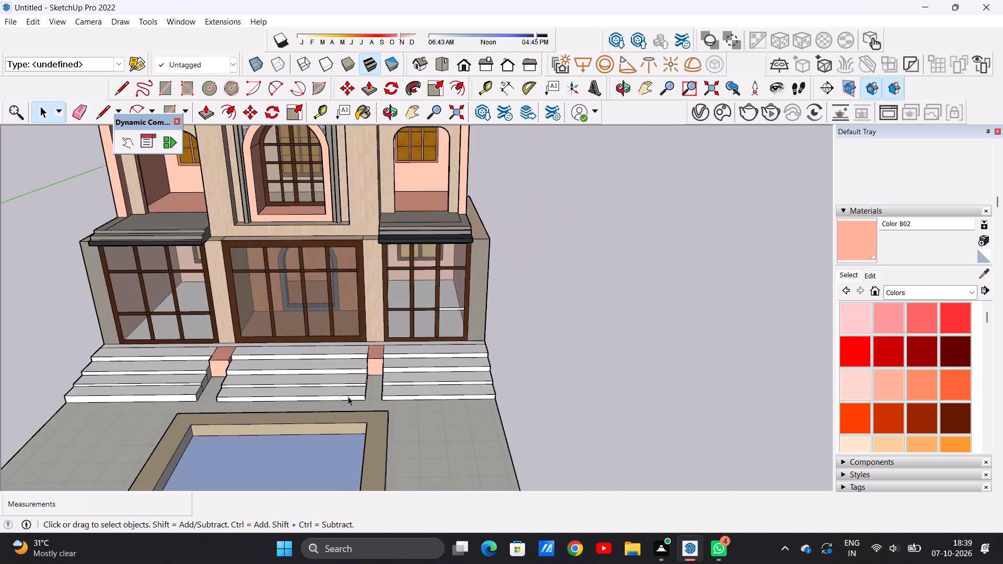
pyautogui.scroll(-11, 348, 396)
pyautogui.moveTo(377, 359); pyautogui.dragTo(404, 272, button='middle')
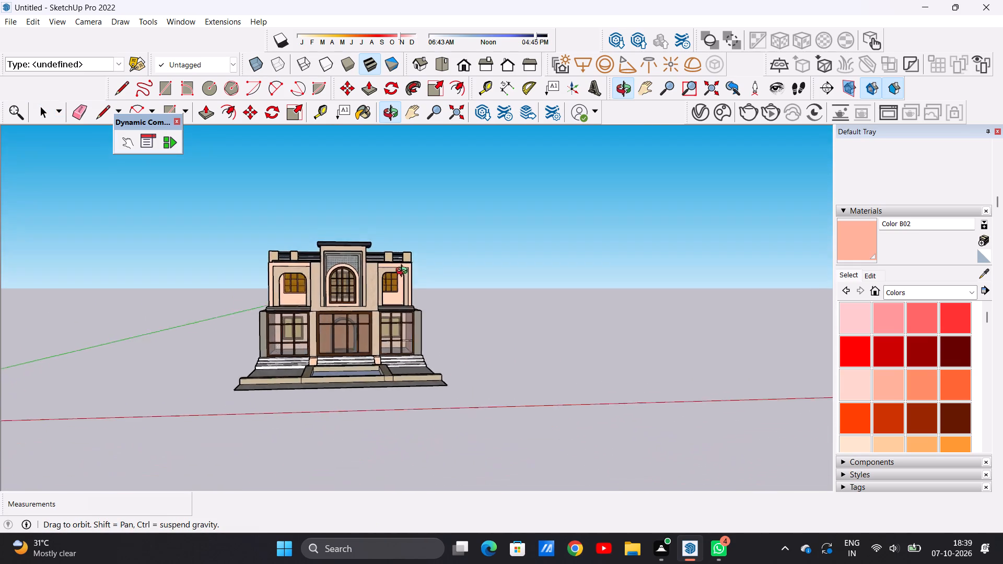
pyautogui.moveTo(404, 272); pyautogui.dragTo(331, 291, button='middle')
# Examine the dark ledges below the roof railings on both sides of the upper storey.
pyautogui.scroll(17, 387, 236)
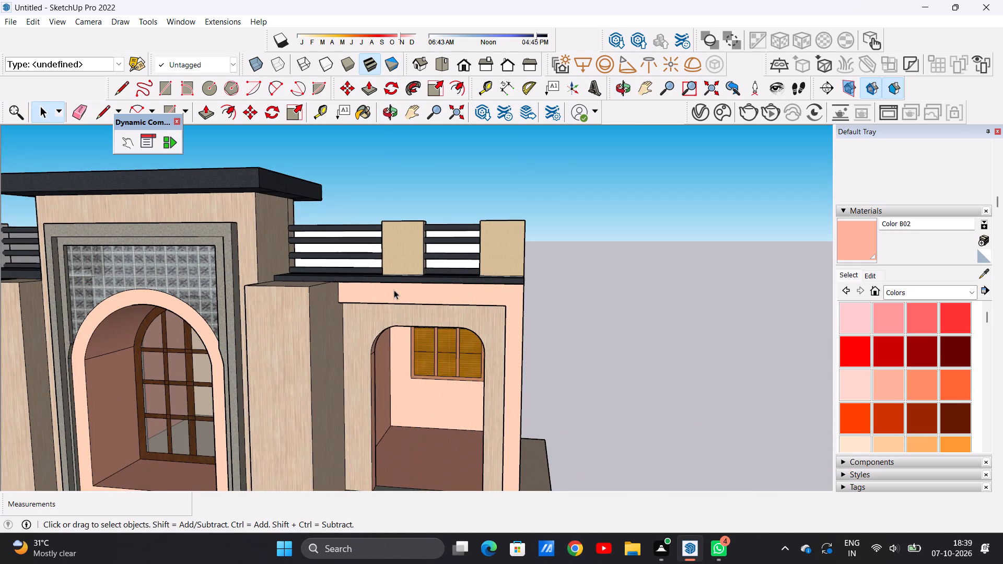
pyautogui.scroll(-3, 392, 291)
pyautogui.scroll(-3, 319, 292)
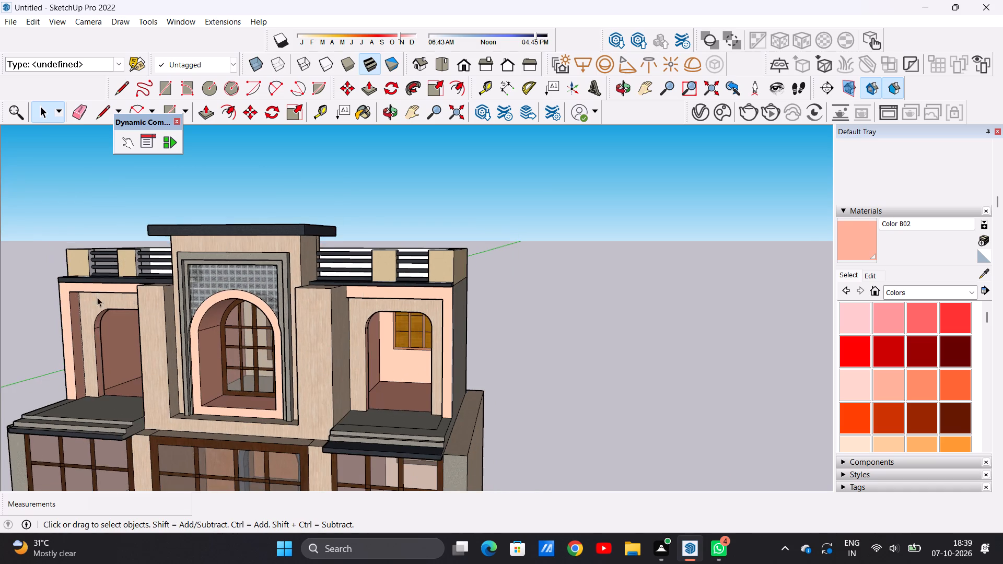
pyautogui.moveTo(98, 299); pyautogui.dragTo(158, 312, button='middle')
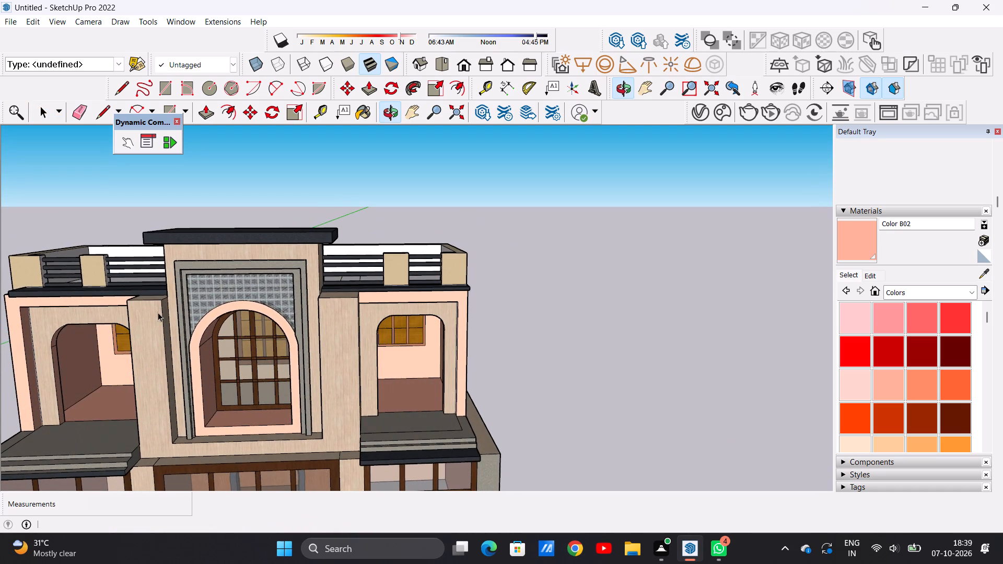
pyautogui.scroll(5, 86, 290)
pyautogui.moveTo(137, 305); pyautogui.dragTo(282, 317, button='middle')
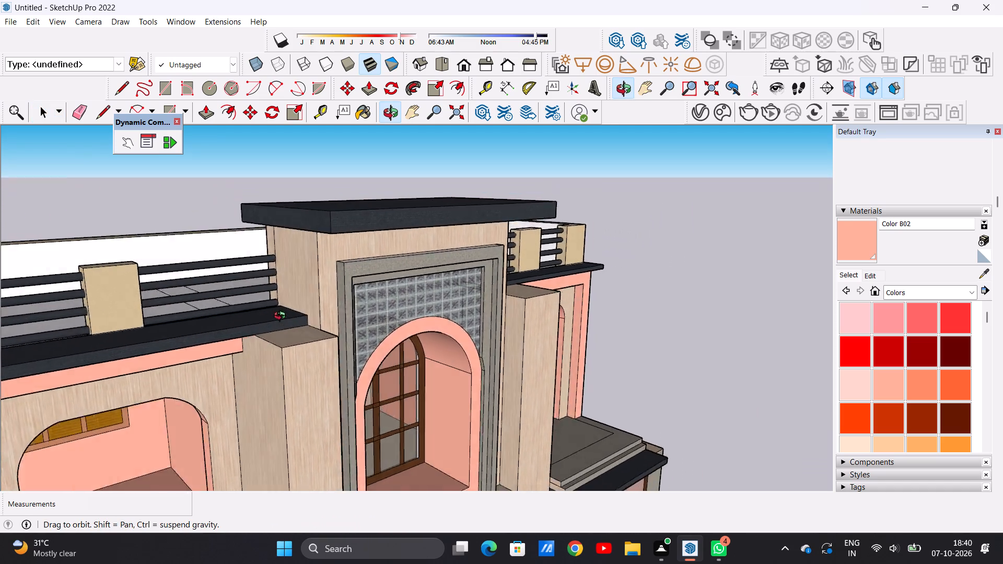
pyautogui.moveTo(282, 317); pyautogui.dragTo(324, 346, button='middle')
pyautogui.scroll(-1, 276, 299)
pyautogui.scroll(1, 276, 299)
pyautogui.scroll(-4, 276, 299)
pyautogui.moveTo(292, 369); pyautogui.dragTo(209, 296, button='middle')
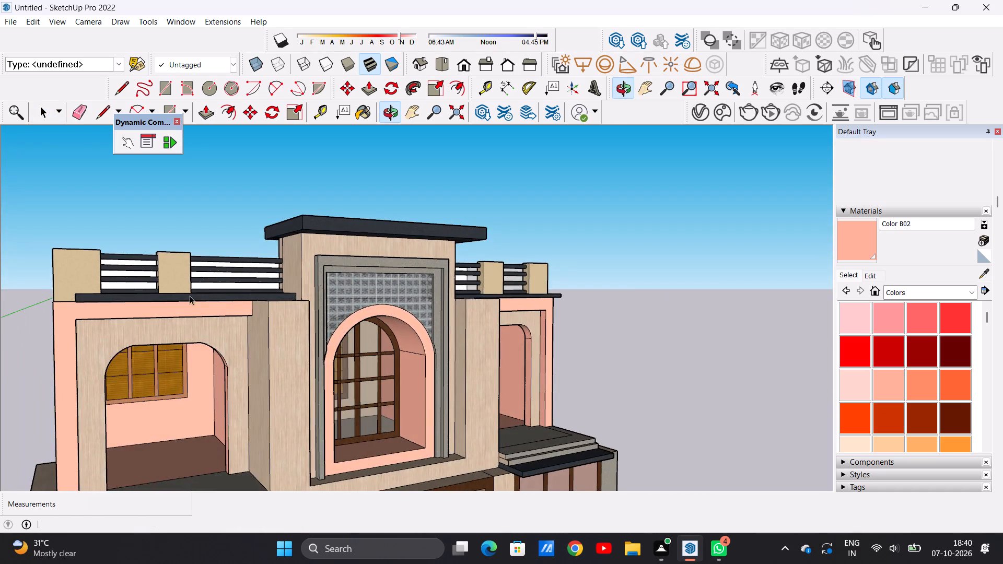
pyautogui.scroll(5, 97, 298)
pyautogui.moveTo(75, 302); pyautogui.dragTo(220, 328, button='middle')
pyautogui.scroll(5, 288, 365)
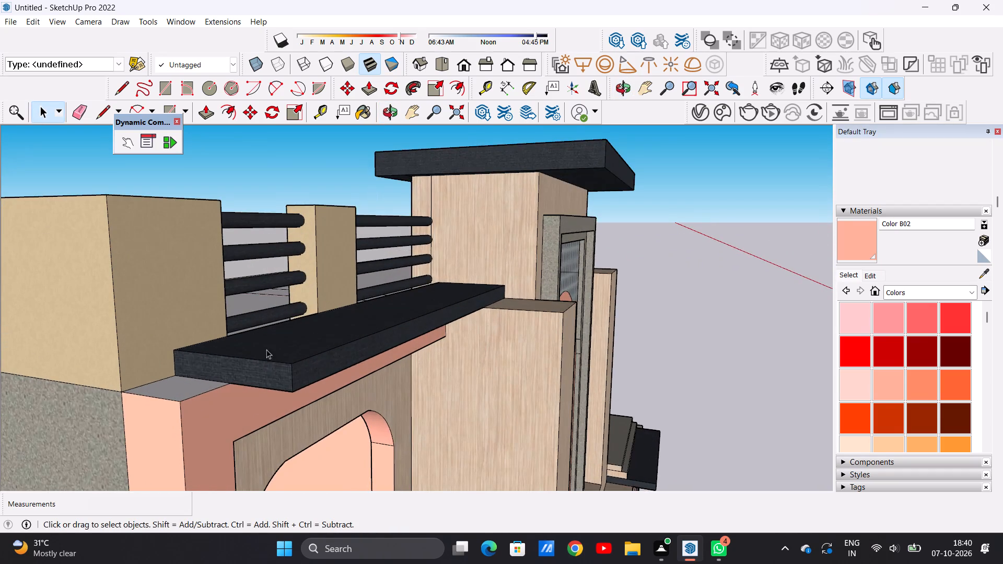
pyautogui.scroll(-6, 253, 318)
pyautogui.moveTo(256, 328); pyautogui.dragTo(248, 382, button='middle')
pyautogui.scroll(-6, 247, 318)
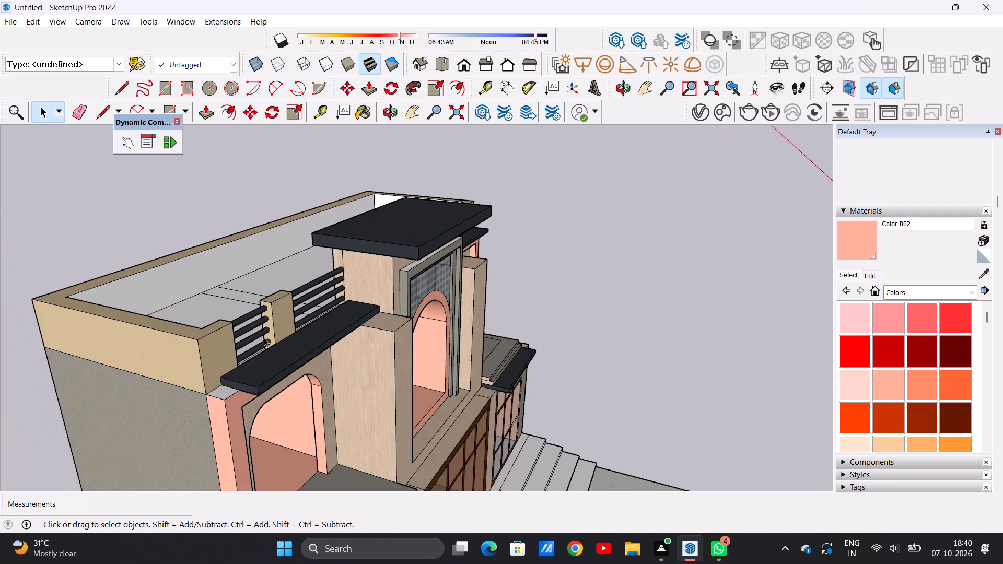
pyautogui.scroll(4, 283, 378)
pyautogui.moveTo(289, 378); pyautogui.dragTo(122, 356, button='middle')
pyautogui.scroll(-4, 127, 349)
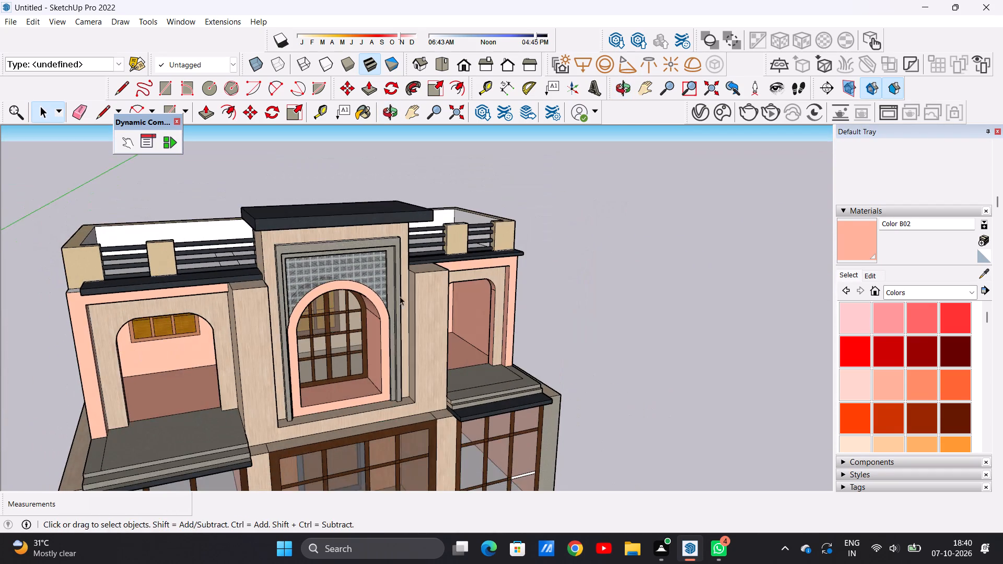
pyautogui.moveTo(486, 277); pyautogui.dragTo(217, 297, button='middle')
pyautogui.scroll(12, 470, 266)
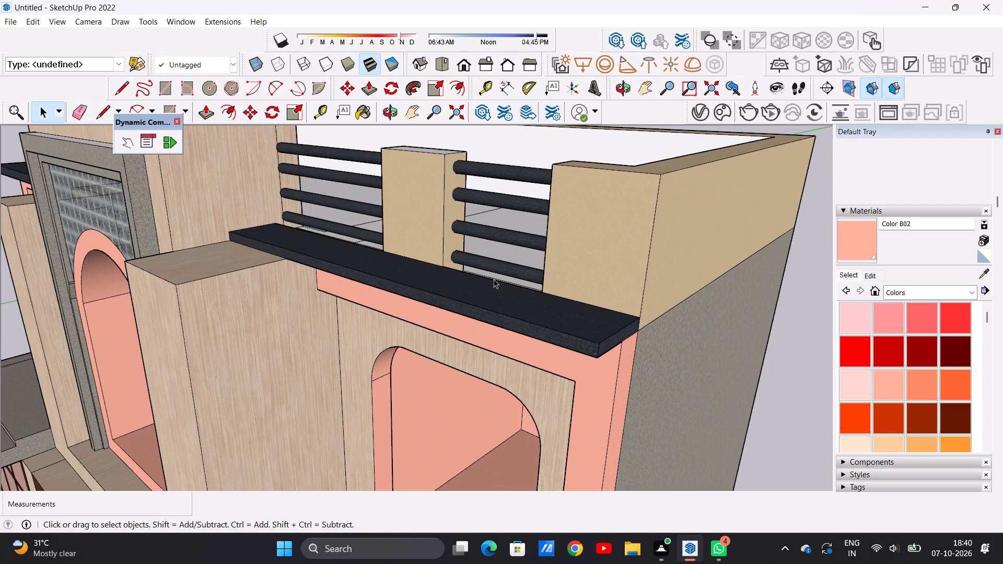
pyautogui.moveTo(449, 334); pyautogui.dragTo(475, 296, button='middle')
pyautogui.scroll(-3, 474, 296)
pyautogui.moveTo(542, 290); pyautogui.dragTo(548, 205, button='middle')
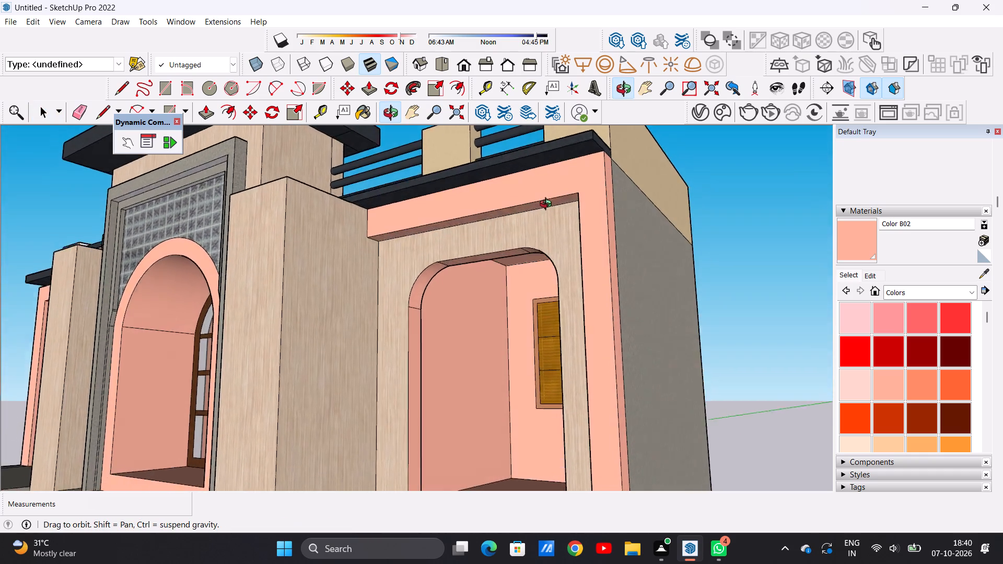
pyautogui.moveTo(548, 205); pyautogui.dragTo(561, 348, button='middle')
pyautogui.scroll(6, 569, 333)
pyautogui.scroll(-5, 535, 303)
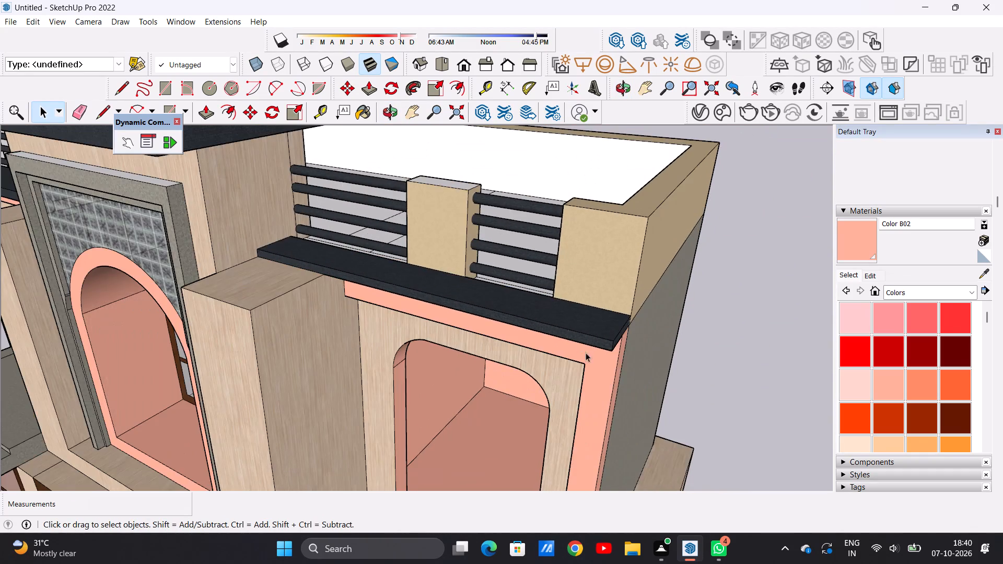
pyautogui.moveTo(586, 353); pyautogui.dragTo(551, 299, button='middle')
pyautogui.scroll(7, 550, 243)
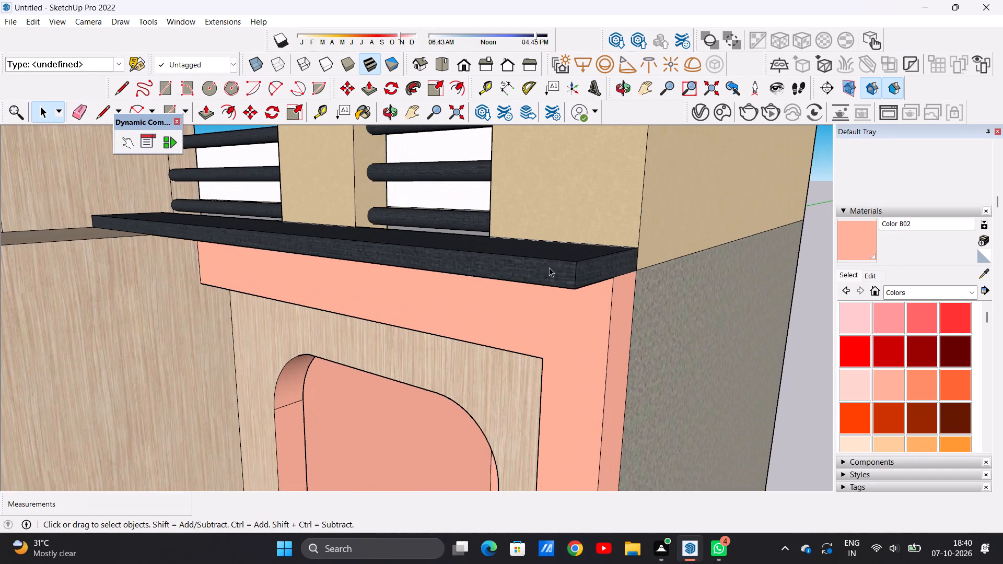
pyautogui.scroll(-6, 549, 267)
pyautogui.moveTo(546, 260); pyautogui.dragTo(542, 293, button='middle')
pyautogui.scroll(4, 545, 322)
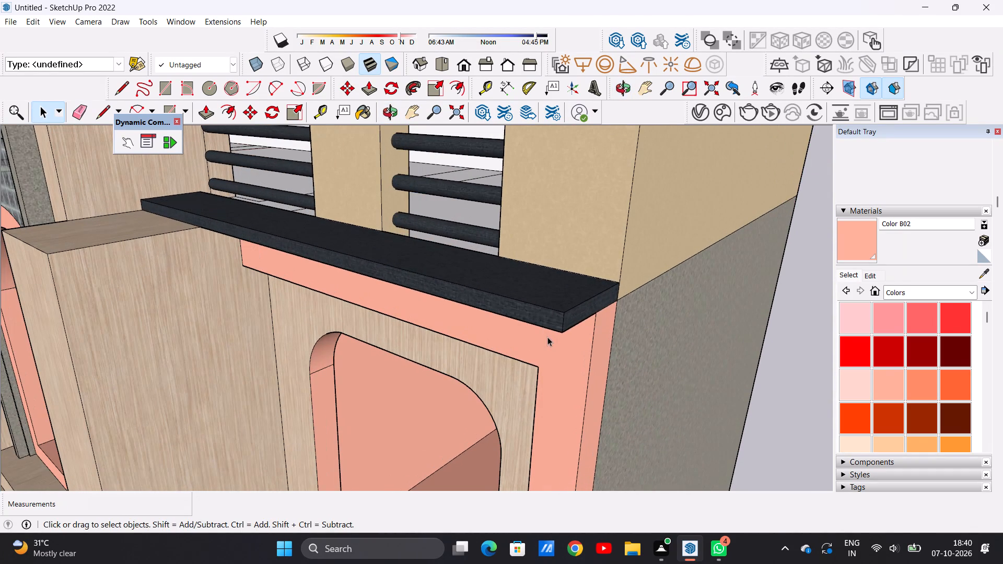
pyautogui.scroll(-5, 519, 286)
pyautogui.scroll(2, 526, 307)
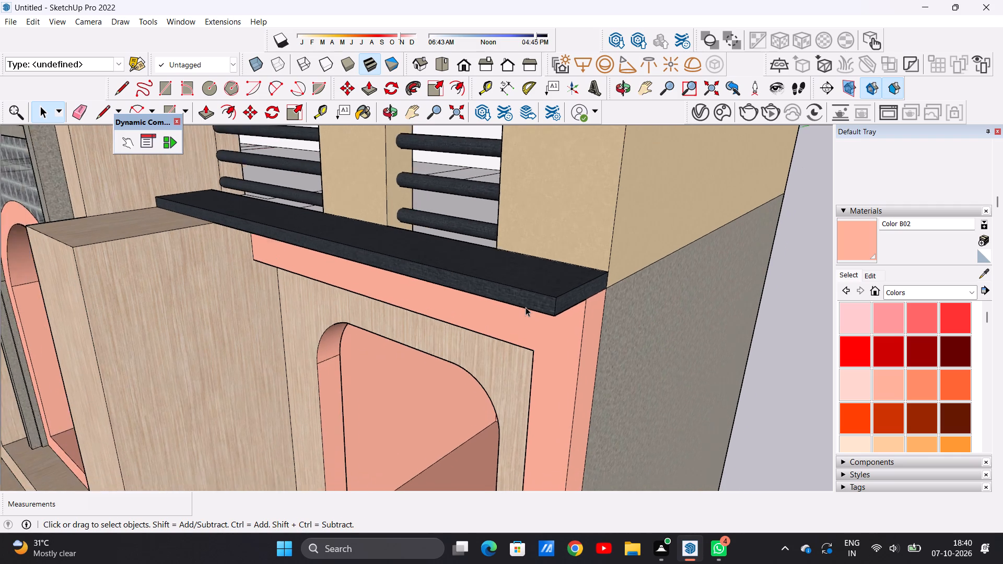
pyautogui.scroll(2, 526, 307)
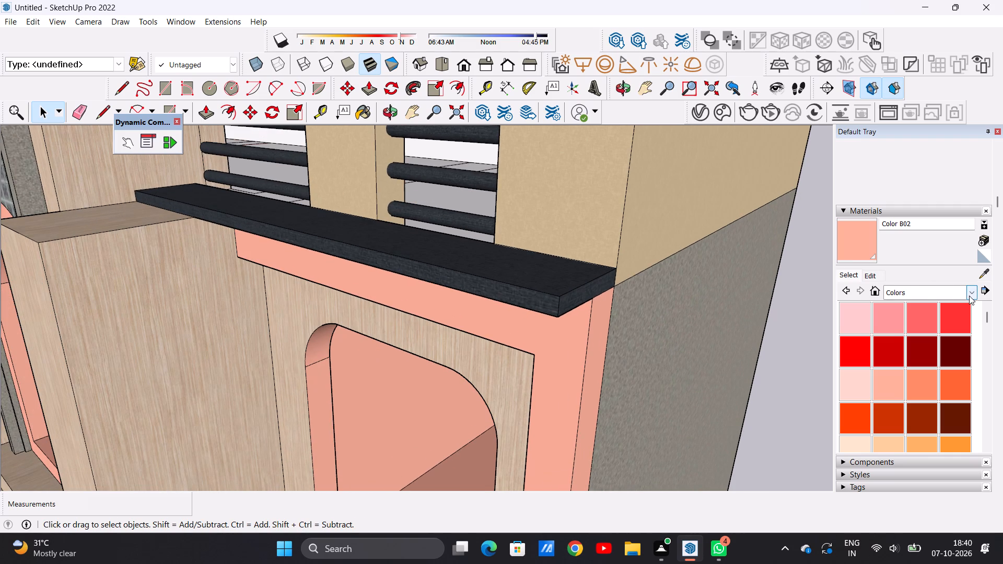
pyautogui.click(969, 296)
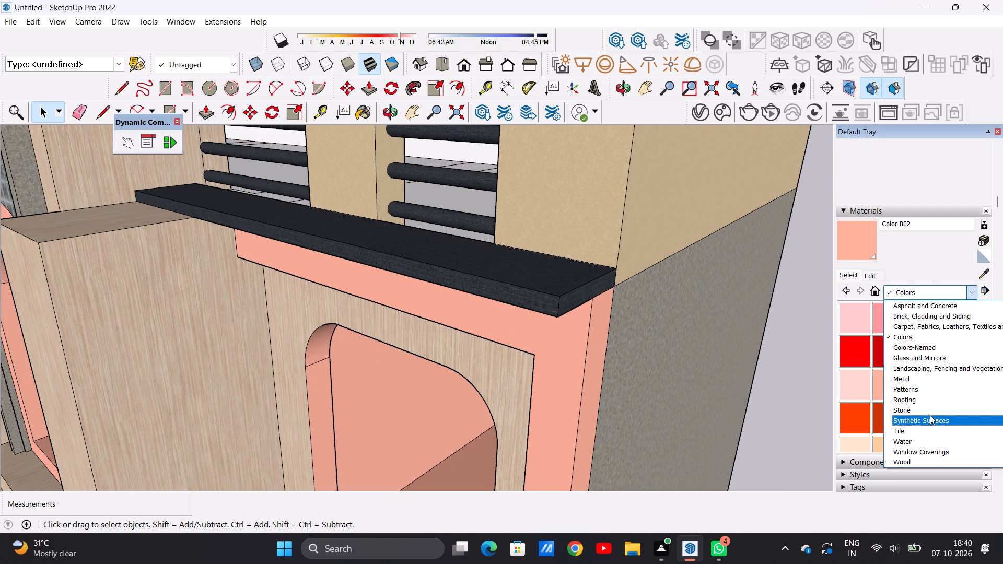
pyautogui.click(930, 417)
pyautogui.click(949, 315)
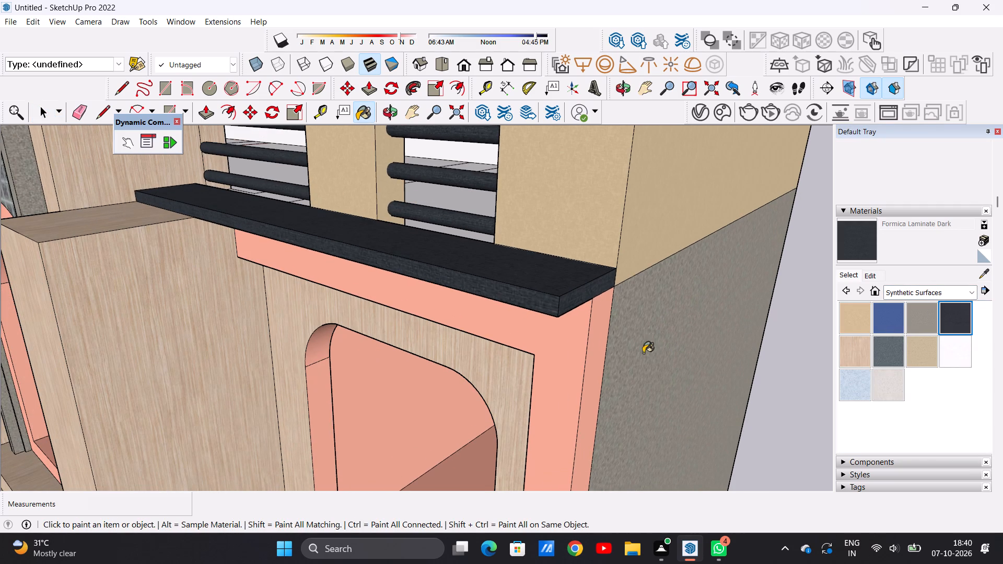
# Push/Pull the front face of the dark ledge above the right upper-storey arch outward by about 7 5/16".
pyautogui.press('p')
pyautogui.scroll(2, 545, 344)
pyautogui.scroll(-1, 544, 330)
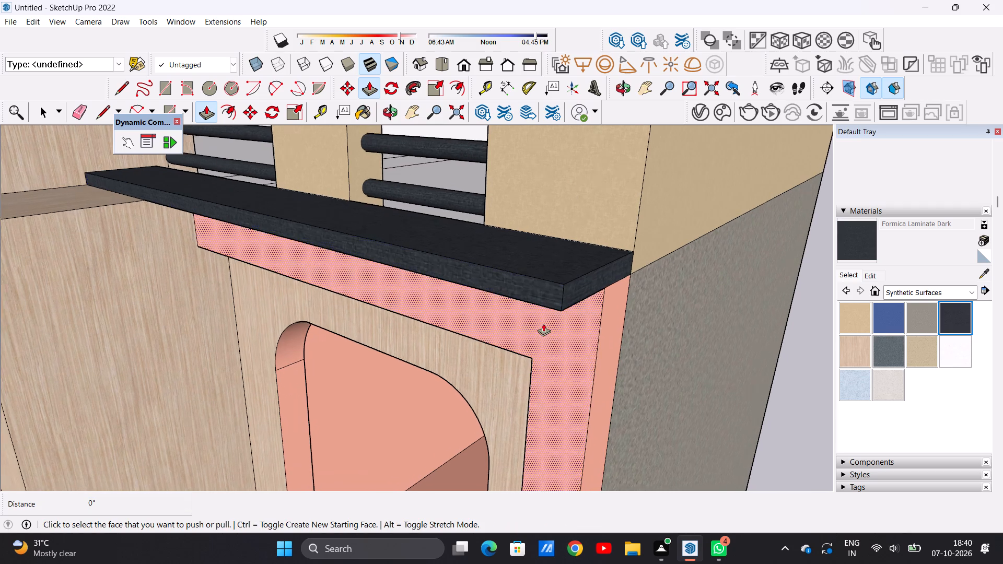
pyautogui.scroll(2, 541, 311)
pyautogui.click(559, 288)
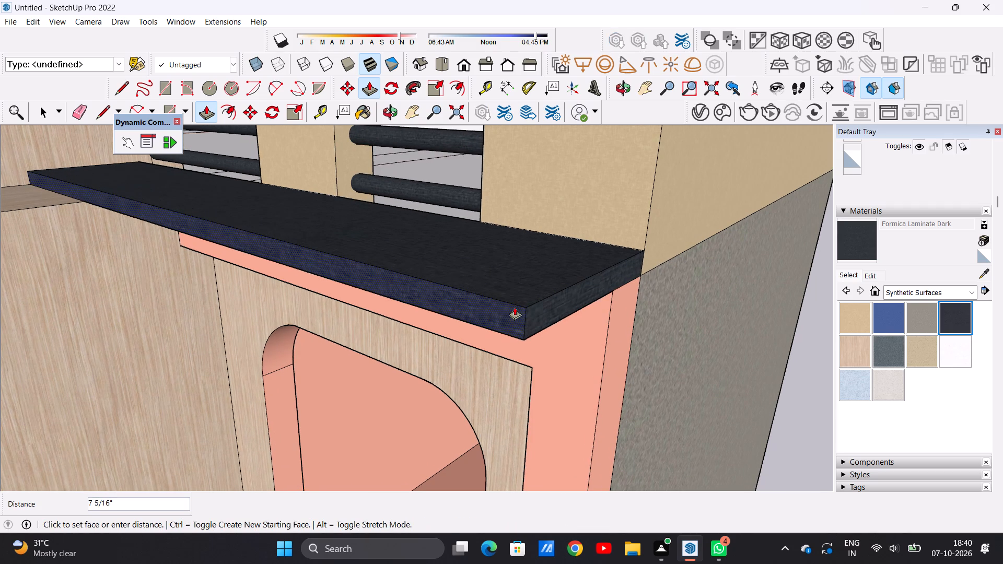
pyautogui.click(515, 308)
# Push/Pull the front face of the dark ledge above the left upper-storey arch outward by about 11 3/16".
pyautogui.scroll(-18, 552, 268)
pyautogui.moveTo(258, 244); pyautogui.dragTo(372, 234, button='middle')
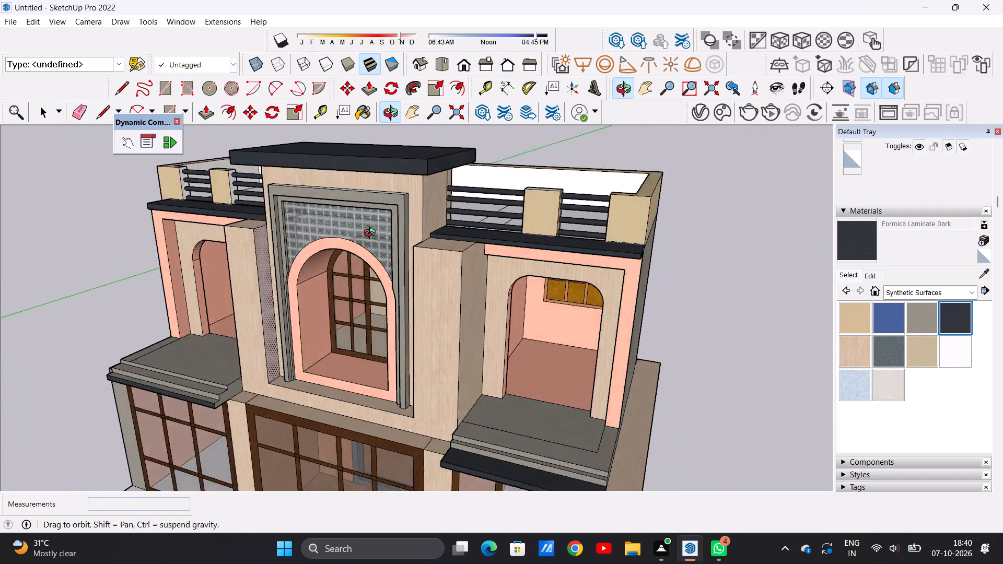
pyautogui.moveTo(372, 234); pyautogui.dragTo(529, 207, button='middle')
pyautogui.scroll(-5, 415, 233)
pyautogui.moveTo(220, 236); pyautogui.dragTo(267, 262, button='middle')
pyautogui.scroll(10, 263, 240)
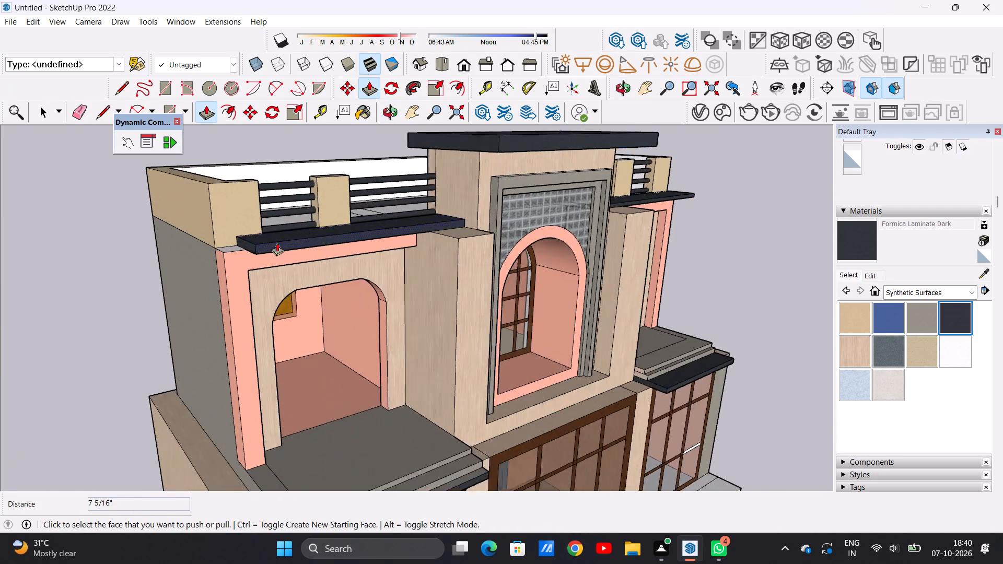
pyautogui.scroll(12, 277, 243)
pyautogui.click(257, 243)
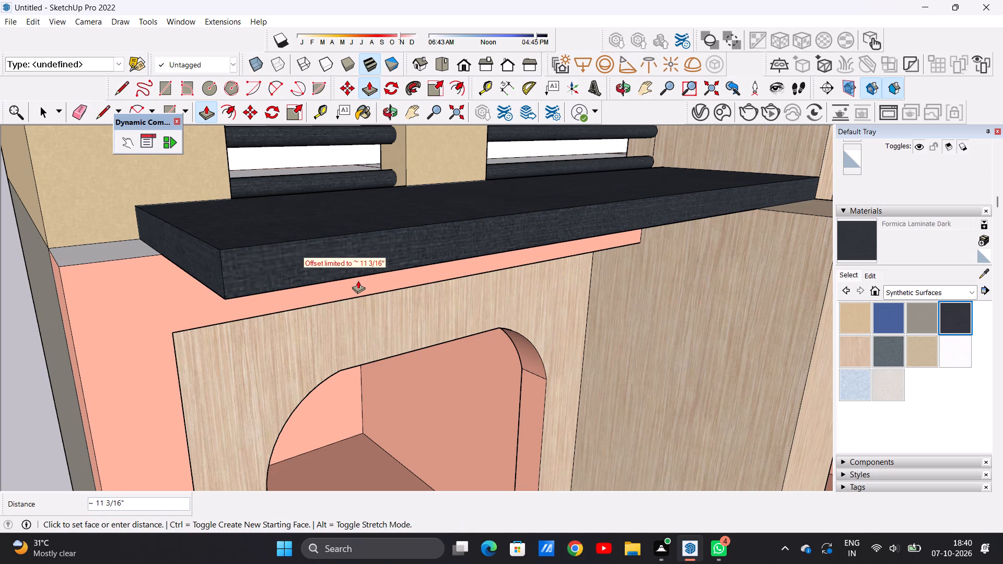
pyautogui.click(358, 280)
pyautogui.press('space')
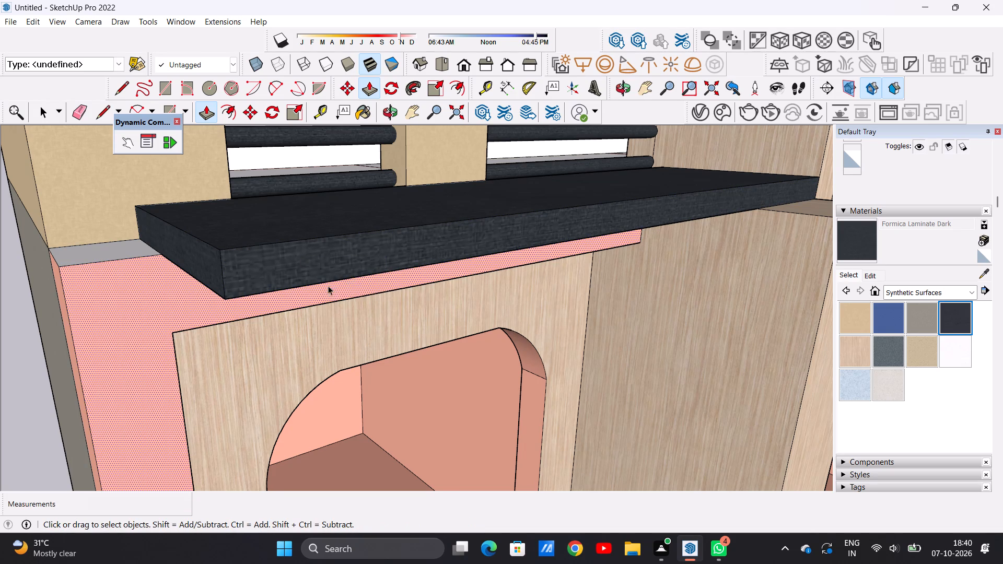
# Examine both extended ledges and the upper facade from the front and from above.
pyautogui.scroll(-15, 277, 296)
pyautogui.moveTo(428, 302); pyautogui.dragTo(283, 274, button='middle')
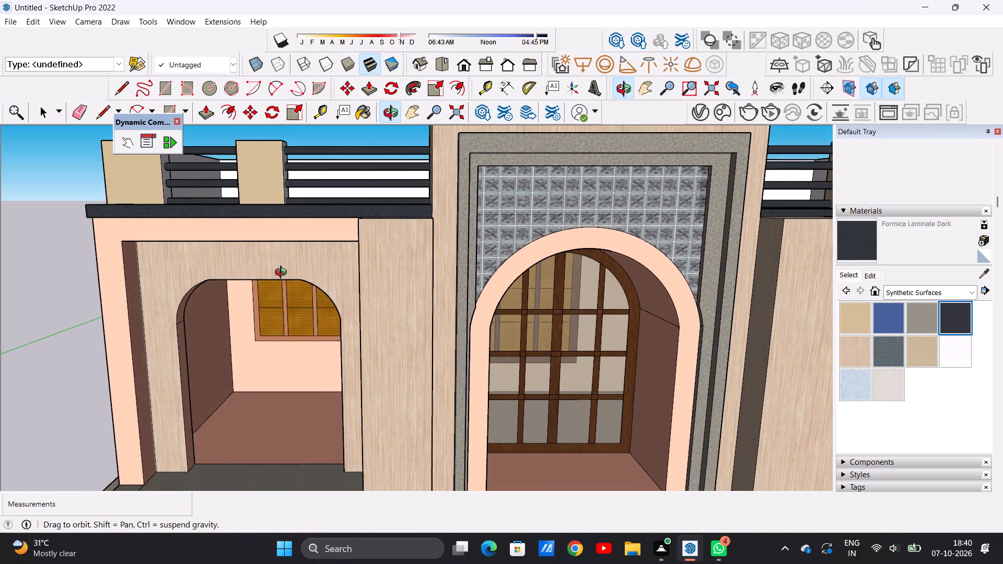
pyautogui.moveTo(283, 274); pyautogui.dragTo(284, 274, button='middle')
pyautogui.scroll(-13, 284, 275)
pyautogui.scroll(7, 240, 268)
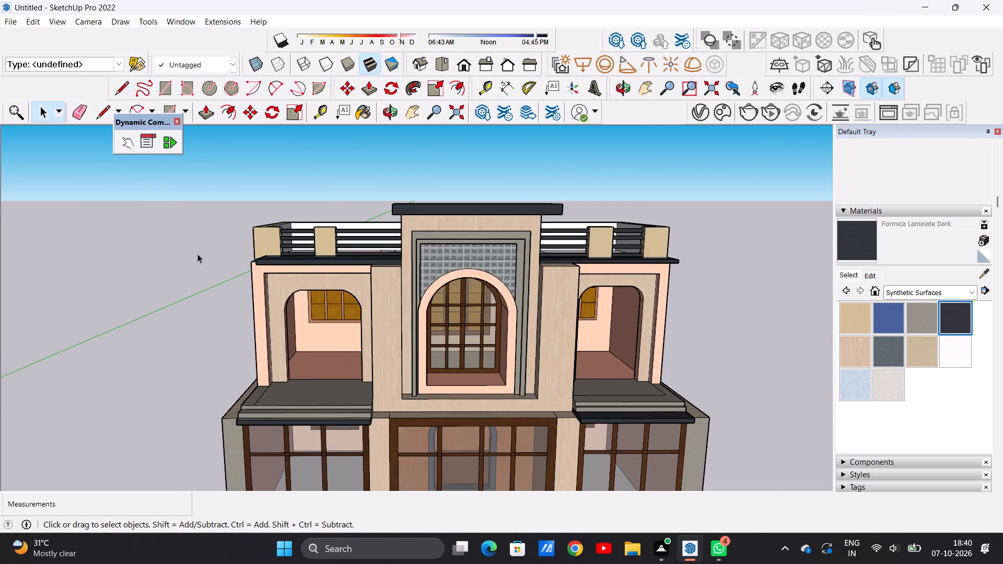
pyautogui.moveTo(197, 254); pyautogui.dragTo(353, 252, button='middle')
pyautogui.scroll(4, 313, 265)
pyautogui.moveTo(291, 265); pyautogui.dragTo(282, 331, button='middle')
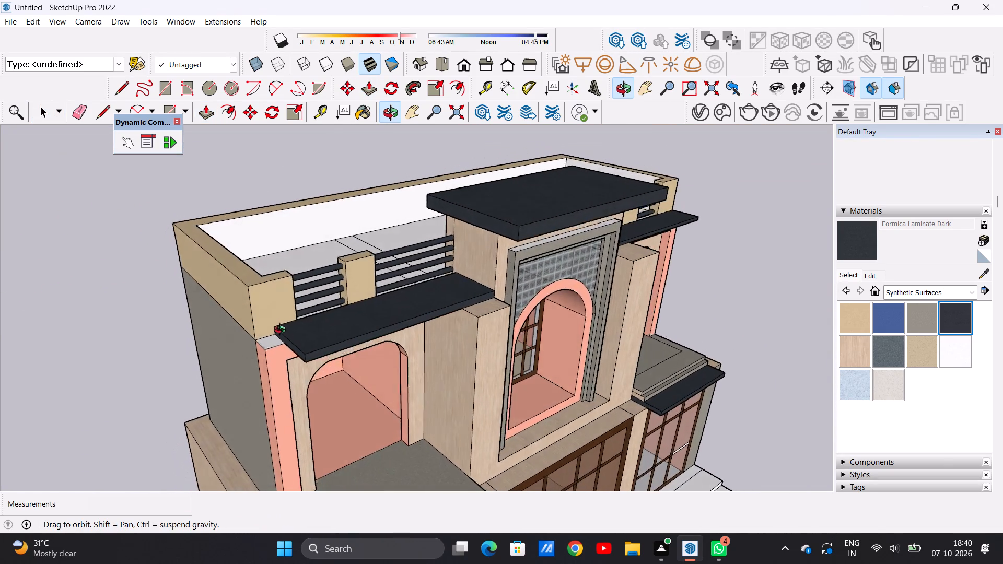
pyautogui.moveTo(282, 331); pyautogui.dragTo(278, 348, button='middle')
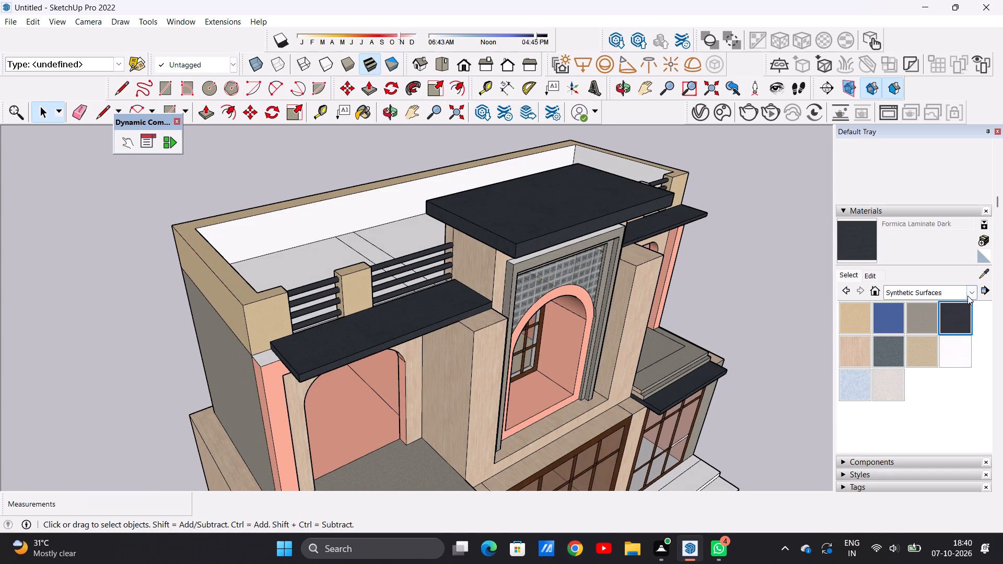
# Paint the unpainted top face of the wall corner beside the left upper-storey ledge with Color B02.
pyautogui.click(967, 296)
pyautogui.click(935, 337)
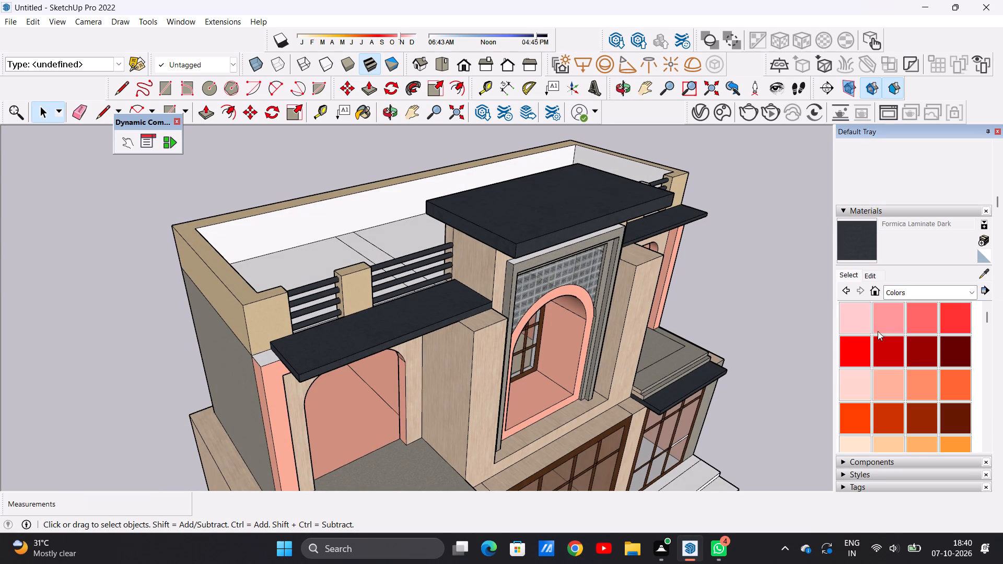
pyautogui.click(889, 379)
pyautogui.scroll(6, 274, 353)
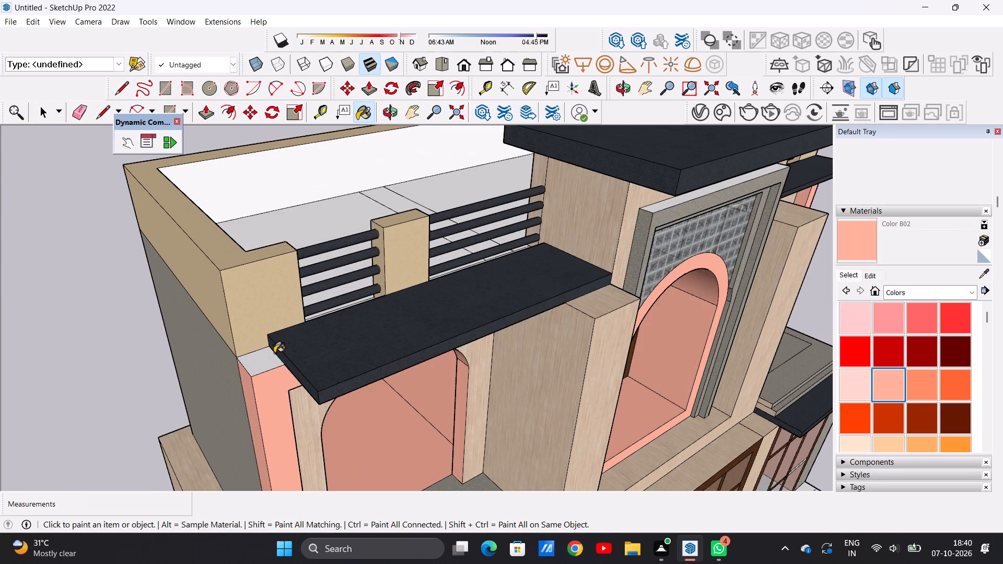
pyautogui.click(265, 354)
# Examine the roof ledges and upper facade from above and from the front.
pyautogui.scroll(-18, 279, 366)
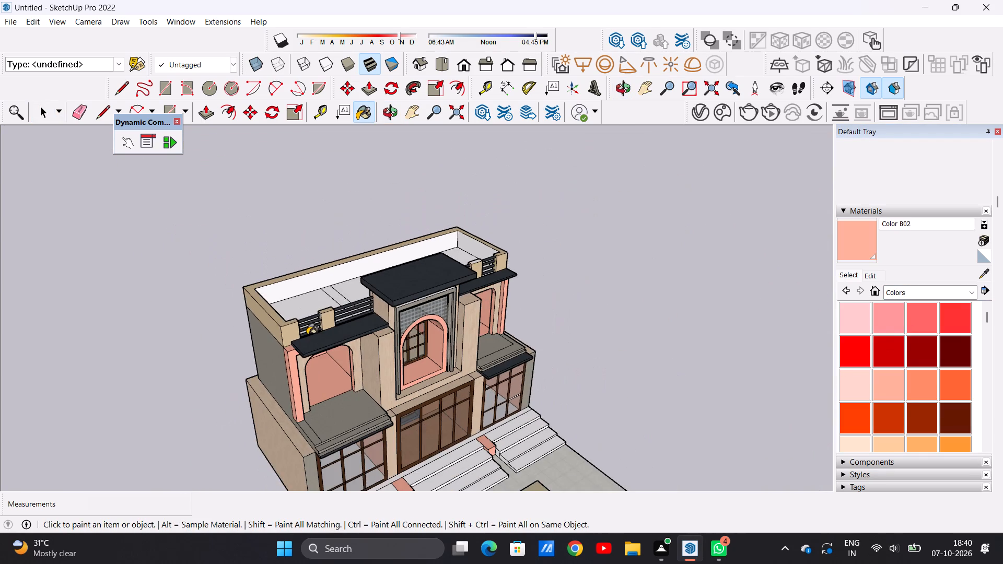
pyautogui.scroll(-3, 307, 325)
pyautogui.moveTo(431, 366); pyautogui.dragTo(235, 258, button='middle')
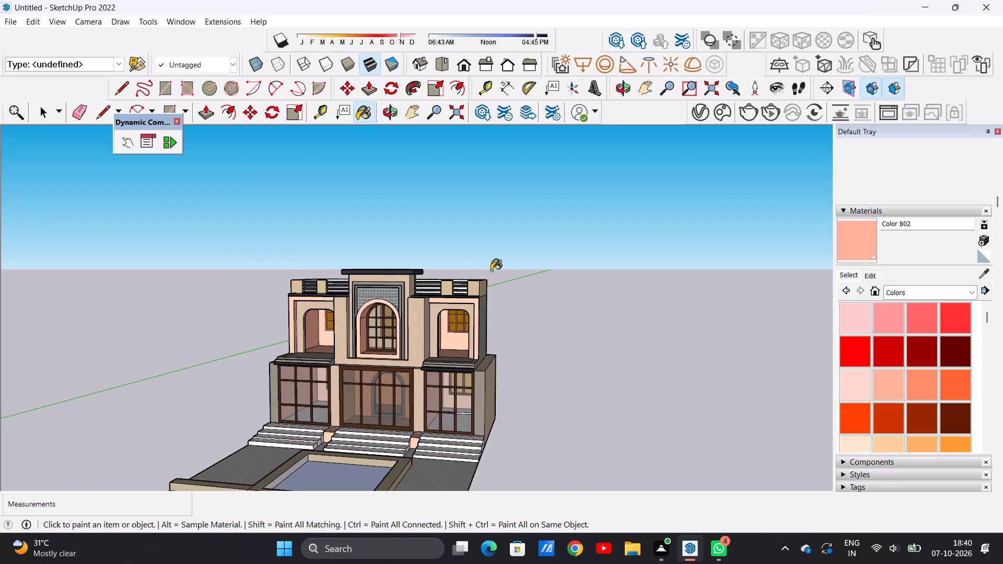
pyautogui.scroll(11, 507, 278)
pyautogui.moveTo(415, 310); pyautogui.dragTo(438, 397, button='middle')
pyautogui.scroll(-3, 407, 297)
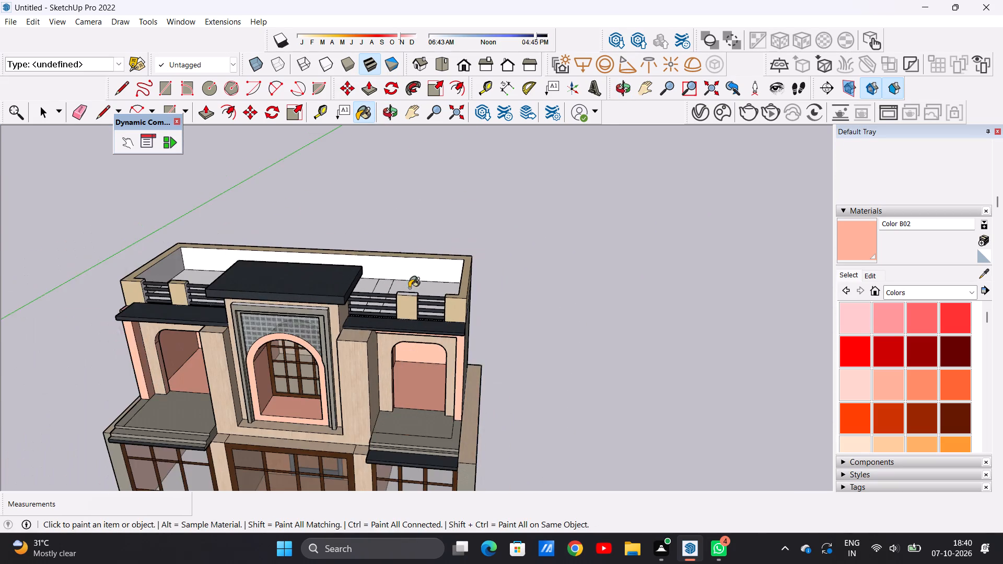
pyautogui.scroll(-2, 409, 288)
pyautogui.scroll(6, 435, 376)
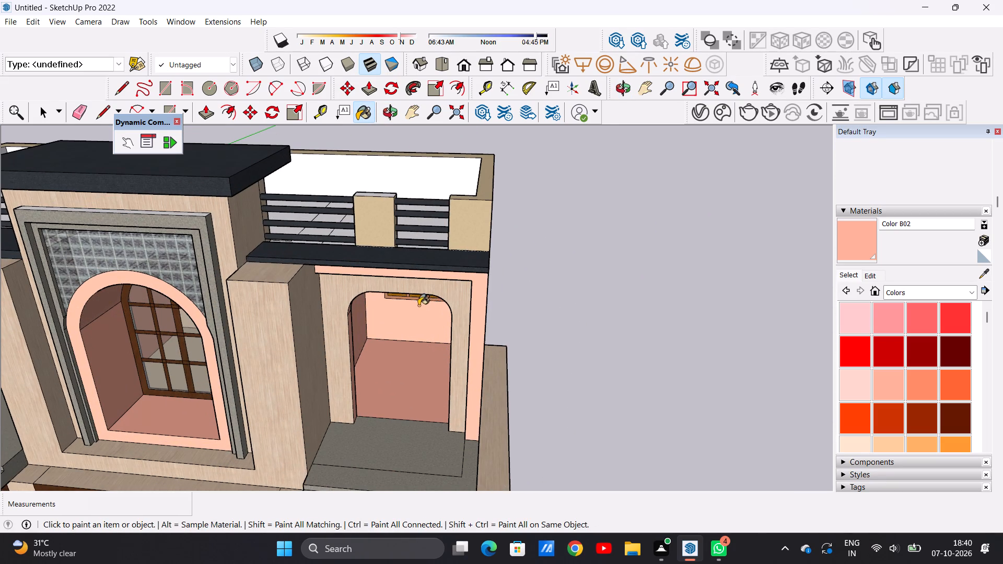
pyautogui.scroll(-4, 428, 299)
pyautogui.moveTo(148, 335); pyautogui.dragTo(179, 230, button='middle')
pyautogui.scroll(-10, 269, 316)
pyautogui.scroll(10, 251, 316)
pyautogui.scroll(-1, 251, 313)
pyautogui.scroll(1, 251, 313)
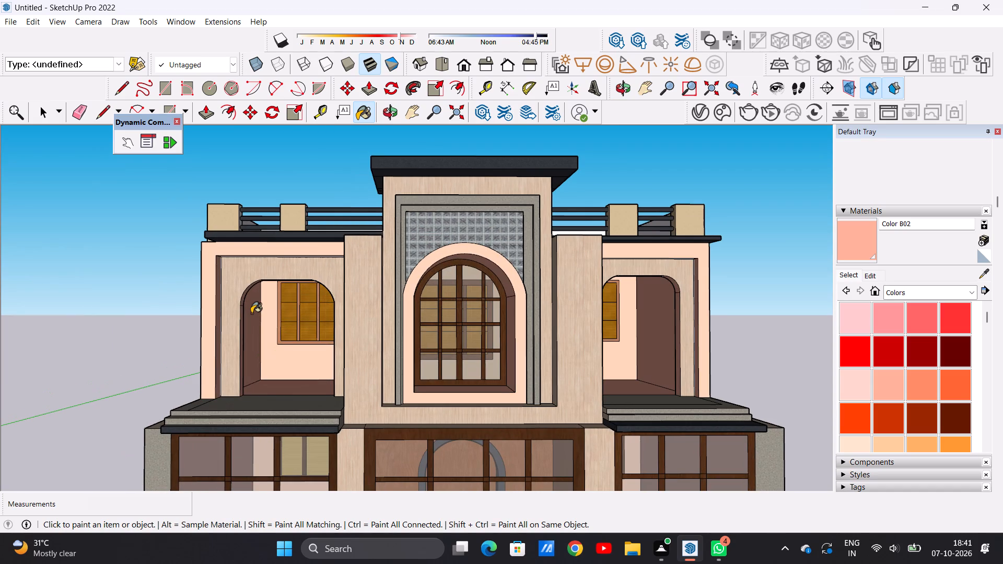
pyautogui.scroll(-7, 263, 313)
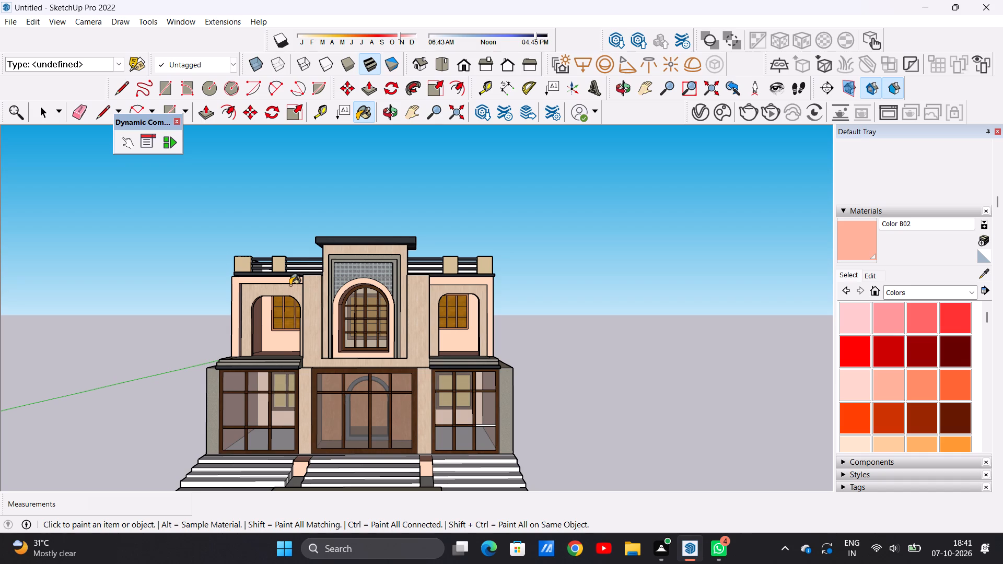
pyautogui.press('space')
pyautogui.scroll(6, 353, 302)
pyautogui.scroll(-12, 382, 282)
# Examine the upper-storey arches, pillars and ledges from both sides and from above.
pyautogui.moveTo(502, 288); pyautogui.dragTo(502, 289, button='middle')
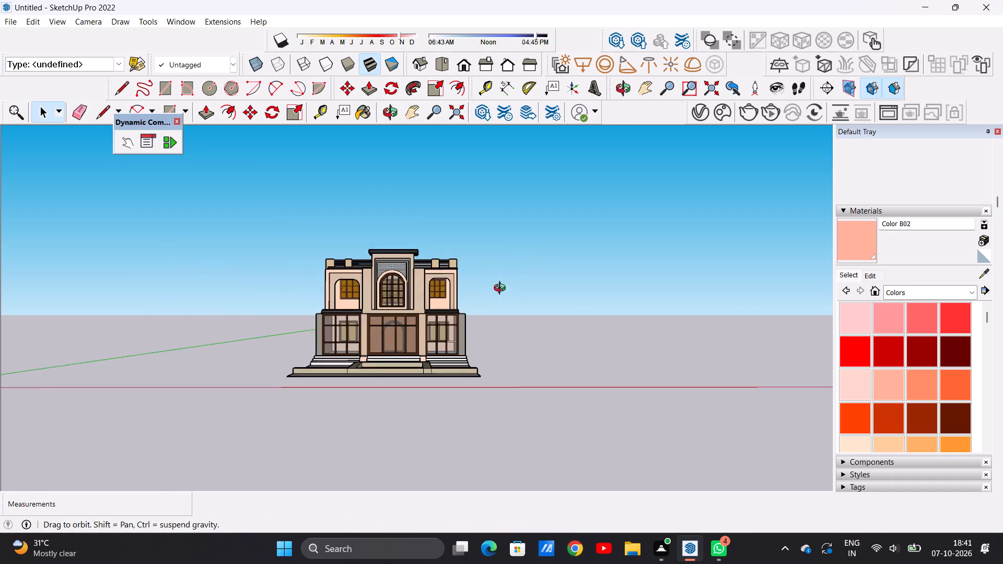
pyautogui.moveTo(502, 289); pyautogui.dragTo(272, 352, button='middle')
pyautogui.scroll(11, 411, 291)
pyautogui.scroll(-1, 431, 303)
pyautogui.scroll(2, 431, 303)
pyautogui.moveTo(440, 304); pyautogui.dragTo(569, 292, button='middle')
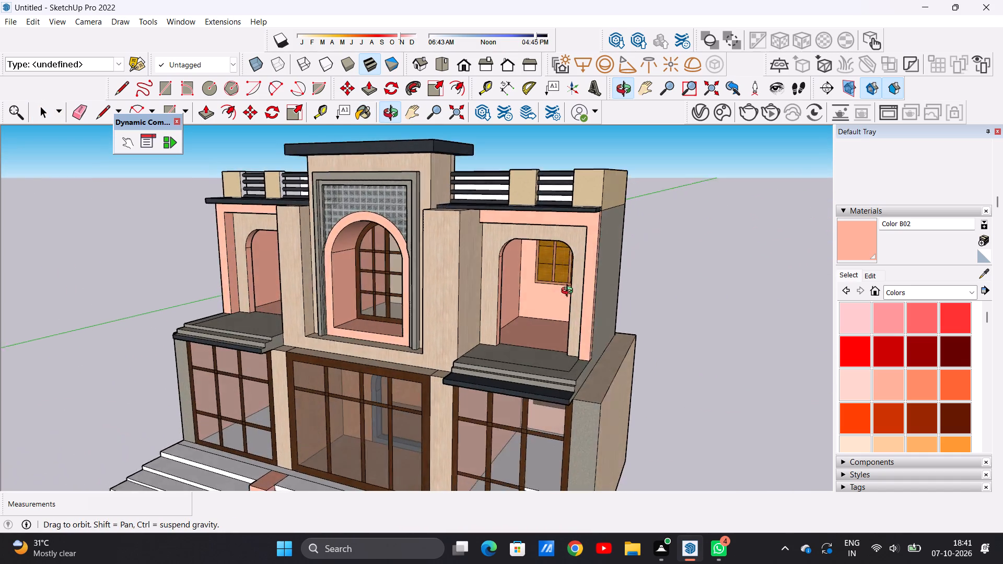
pyautogui.moveTo(569, 292); pyautogui.dragTo(572, 291, button='middle')
pyautogui.scroll(-5, 394, 284)
pyautogui.scroll(7, 375, 275)
pyautogui.scroll(-4, 406, 261)
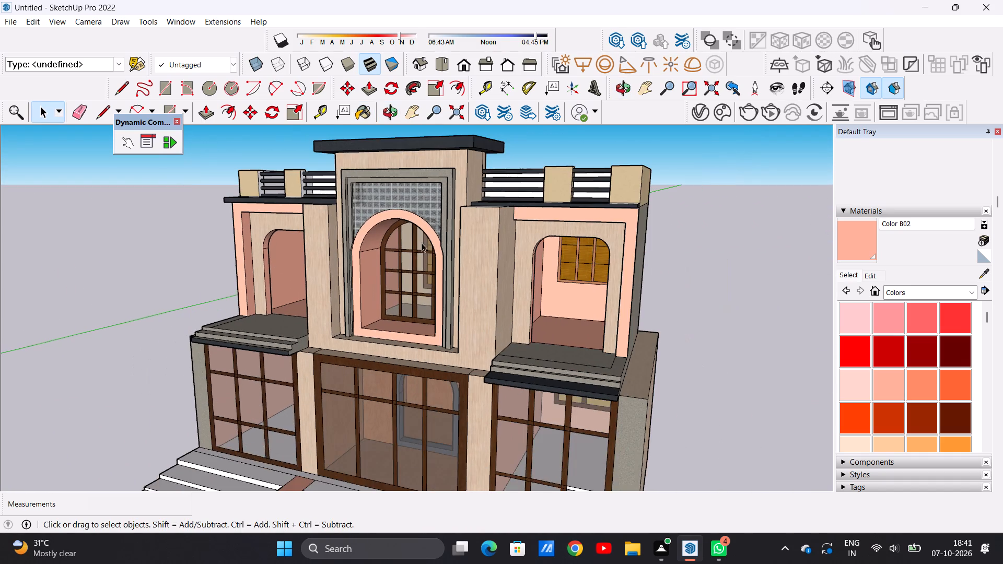
pyautogui.moveTo(248, 298); pyautogui.dragTo(543, 278, button='middle')
pyautogui.scroll(6, 266, 324)
pyautogui.scroll(5, 328, 300)
pyautogui.moveTo(339, 298); pyautogui.dragTo(205, 302, button='middle')
pyautogui.scroll(-11, 228, 312)
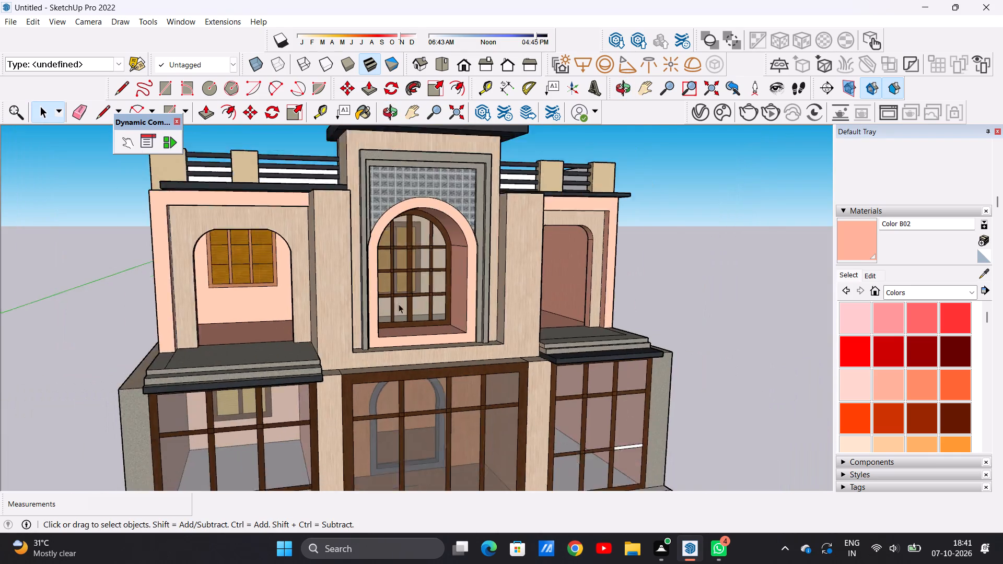
pyautogui.scroll(-10, 399, 304)
pyautogui.moveTo(445, 349); pyautogui.dragTo(387, 407, button='middle')
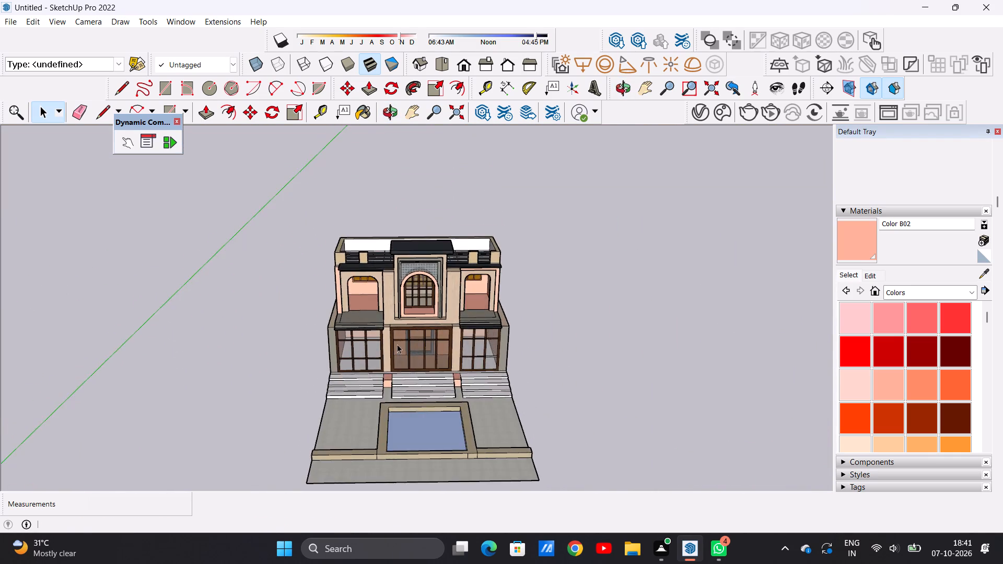
# Examine the full facade and the shuttered windows inside the left and right upper-storey arches.
pyautogui.scroll(9, 397, 339)
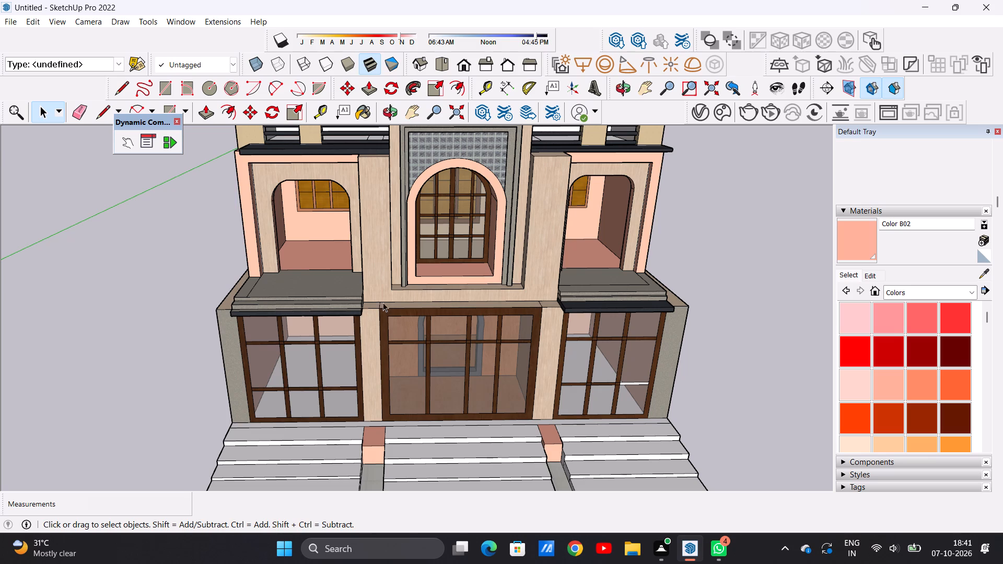
pyautogui.scroll(-6, 402, 305)
pyautogui.moveTo(410, 342); pyautogui.dragTo(410, 312, button='middle')
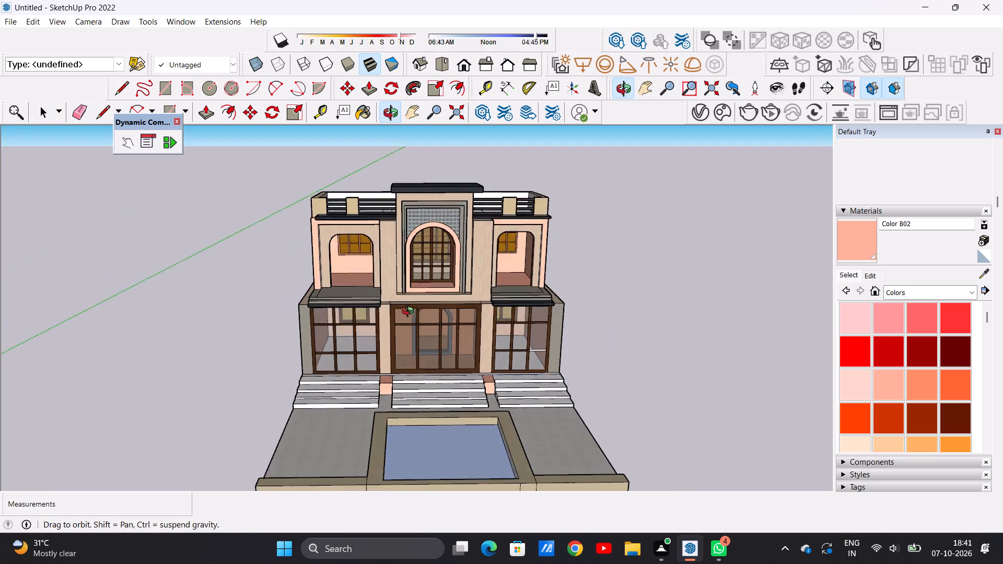
pyautogui.moveTo(410, 312); pyautogui.dragTo(405, 262, button='middle')
pyautogui.scroll(14, 439, 243)
pyautogui.scroll(-9, 430, 266)
pyautogui.moveTo(515, 267); pyautogui.dragTo(498, 269, button='middle')
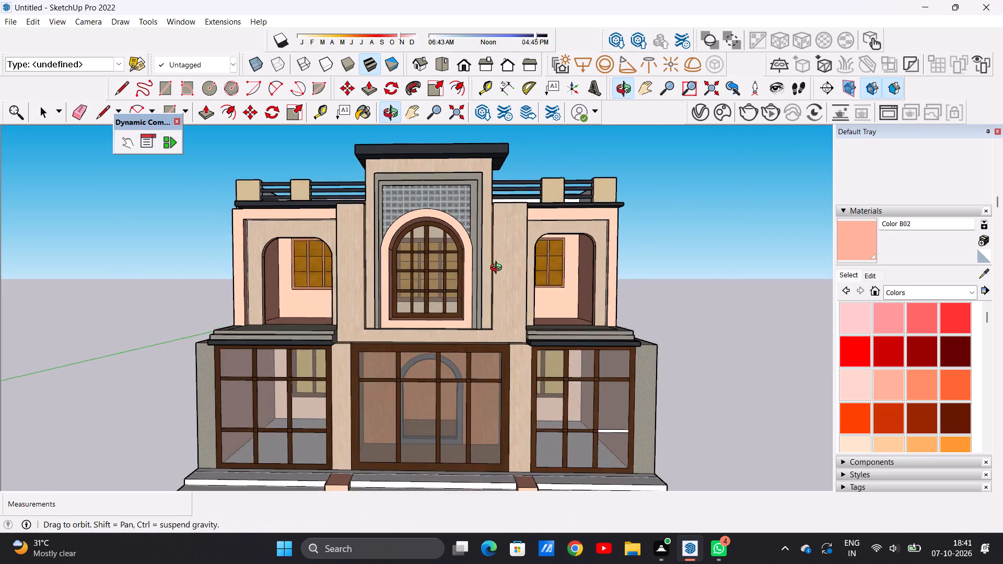
pyautogui.moveTo(498, 269); pyautogui.dragTo(537, 266, button='middle')
pyautogui.scroll(6, 285, 265)
pyautogui.moveTo(284, 269); pyautogui.dragTo(343, 260, button='middle')
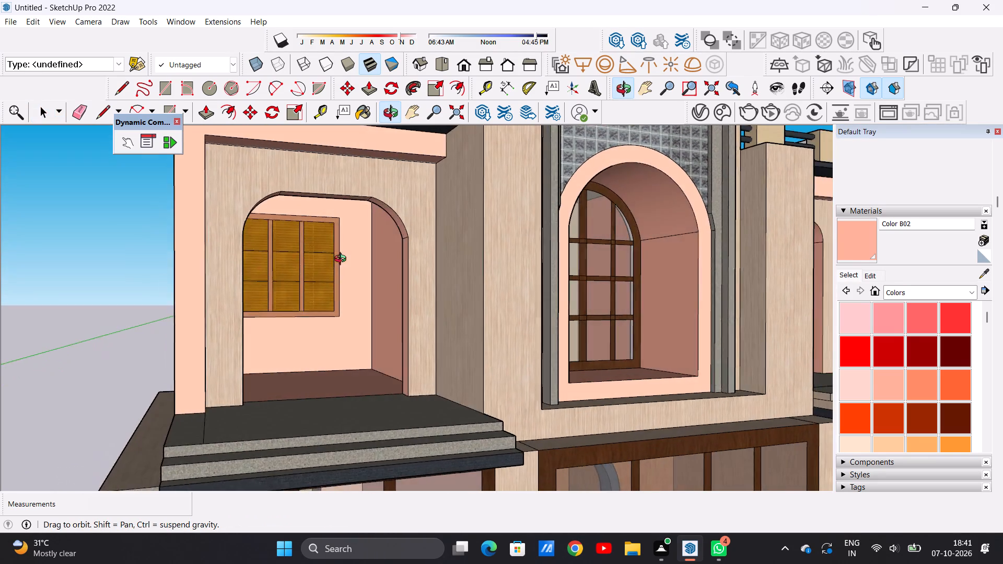
pyautogui.moveTo(343, 260); pyautogui.dragTo(281, 243, button='middle')
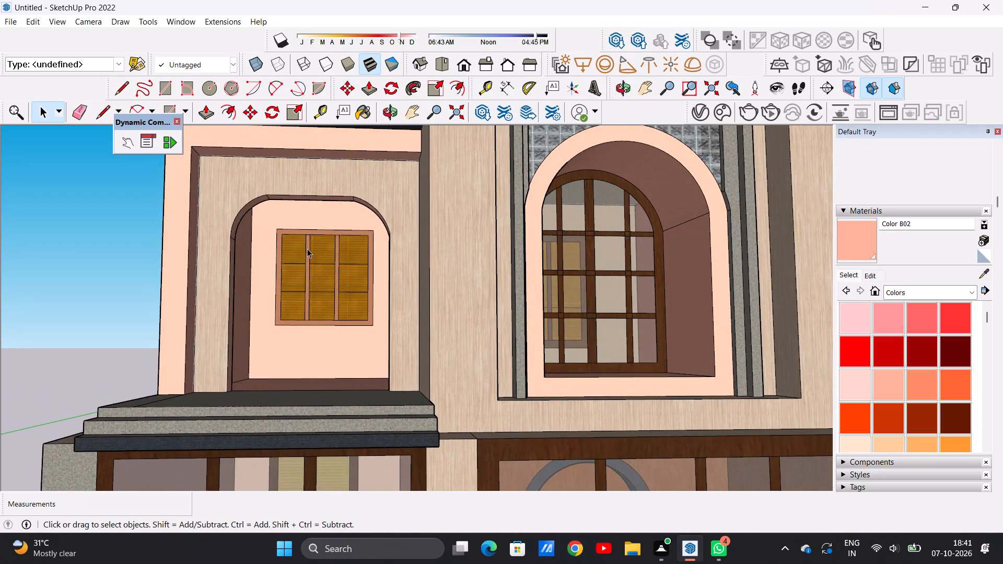
pyautogui.scroll(7, 338, 262)
pyautogui.scroll(-12, 338, 264)
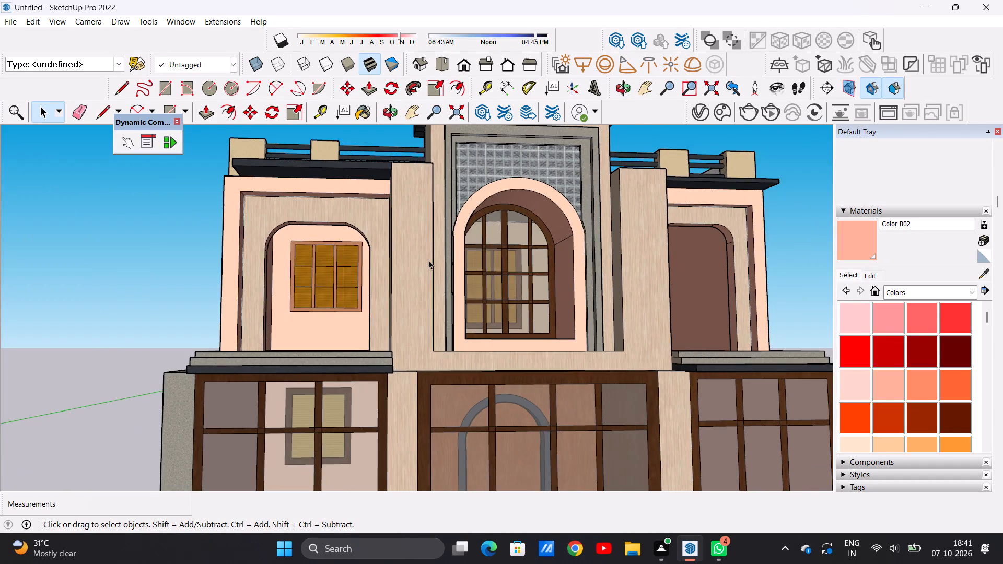
pyautogui.scroll(15, 428, 260)
pyautogui.moveTo(497, 273); pyautogui.dragTo(474, 285, button='middle')
pyautogui.scroll(-20, 407, 272)
pyautogui.scroll(8, 494, 266)
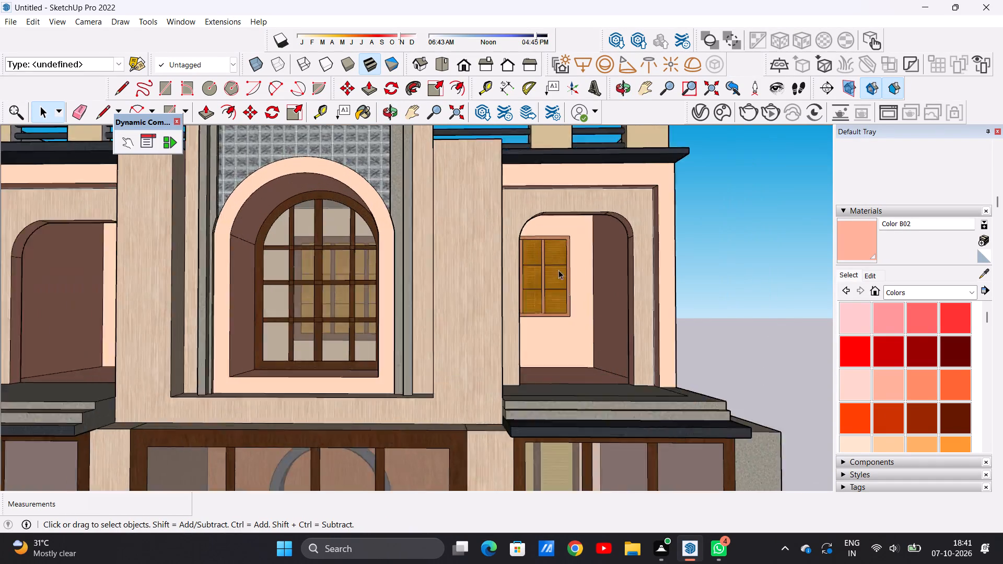
pyautogui.scroll(3, 558, 270)
pyautogui.scroll(-4, 440, 280)
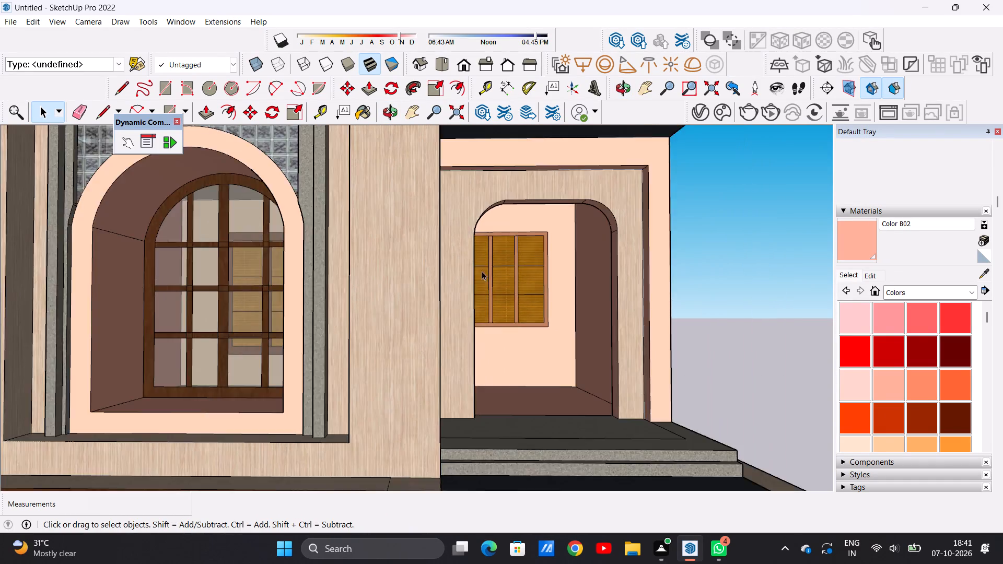
# Examine the ground-floor glazed openings and entrance, and the central arched window above them.
pyautogui.scroll(-15, 482, 271)
pyautogui.scroll(16, 454, 373)
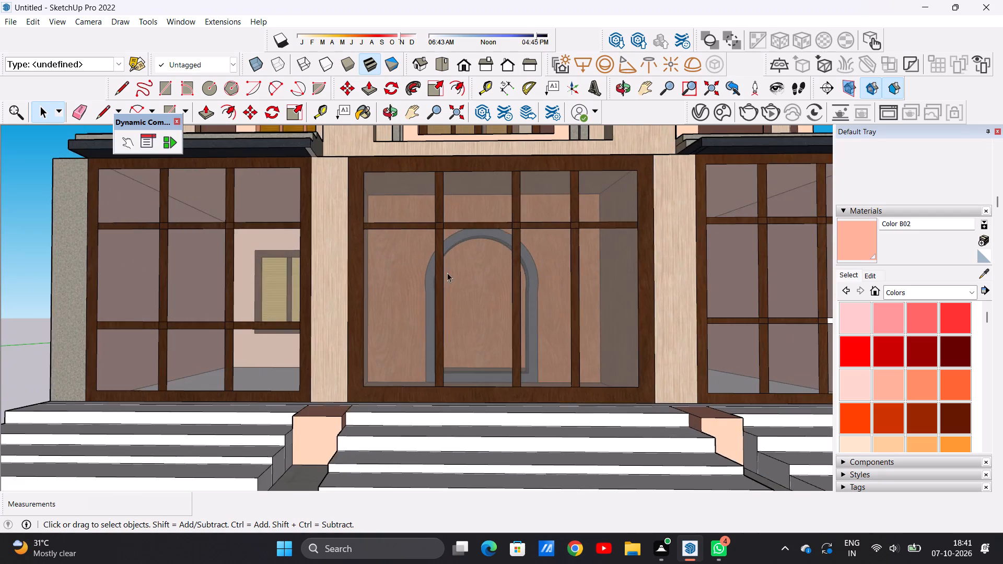
pyautogui.moveTo(442, 290); pyautogui.dragTo(429, 338, button='middle')
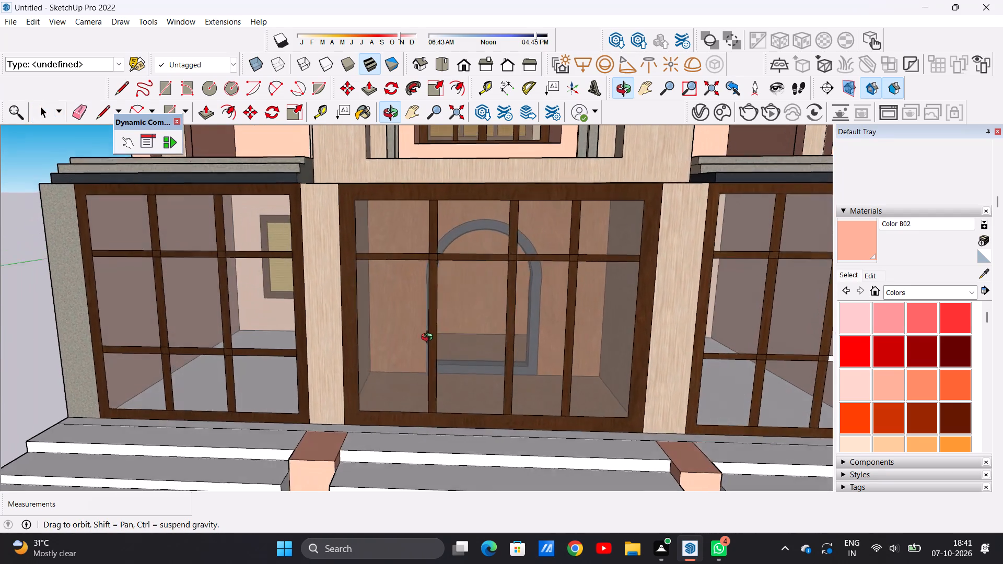
pyautogui.moveTo(429, 338); pyautogui.dragTo(425, 337, button='middle')
pyautogui.scroll(-12, 427, 339)
pyautogui.scroll(13, 544, 316)
pyautogui.moveTo(554, 310); pyautogui.dragTo(489, 311, button='middle')
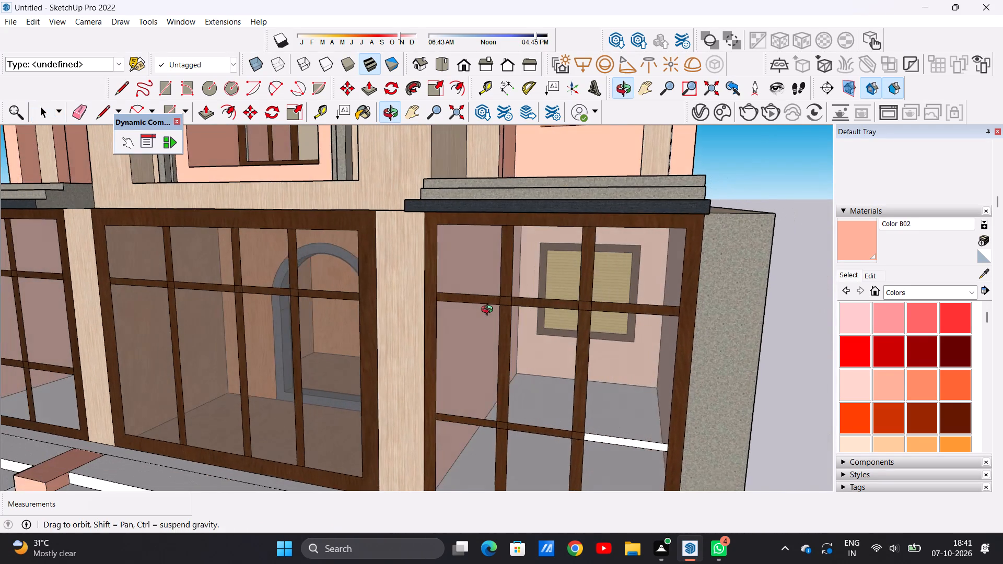
pyautogui.moveTo(489, 311); pyautogui.dragTo(488, 311, button='middle')
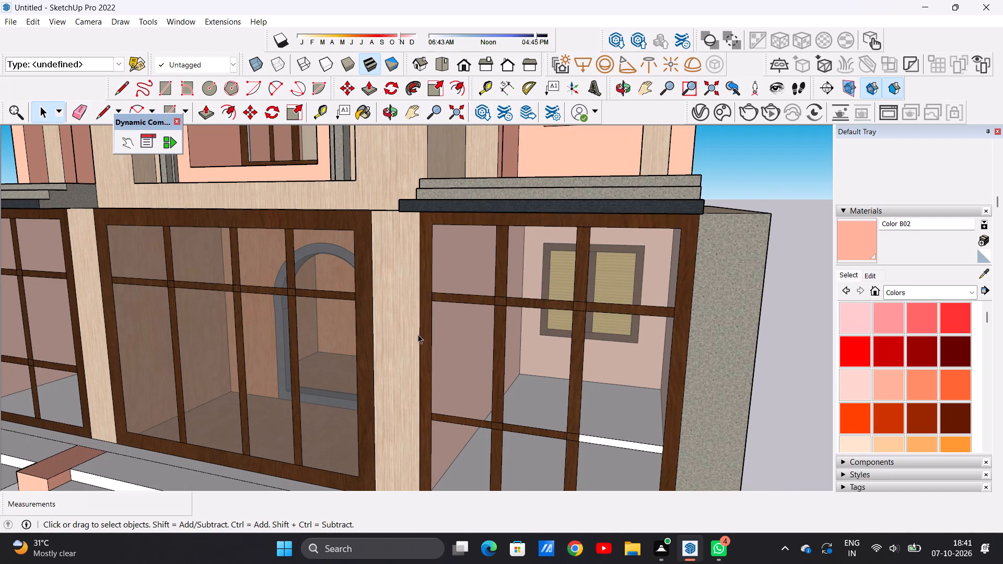
pyautogui.scroll(-14, 425, 332)
pyautogui.scroll(7, 435, 314)
pyautogui.moveTo(310, 329); pyautogui.dragTo(341, 325, button='middle')
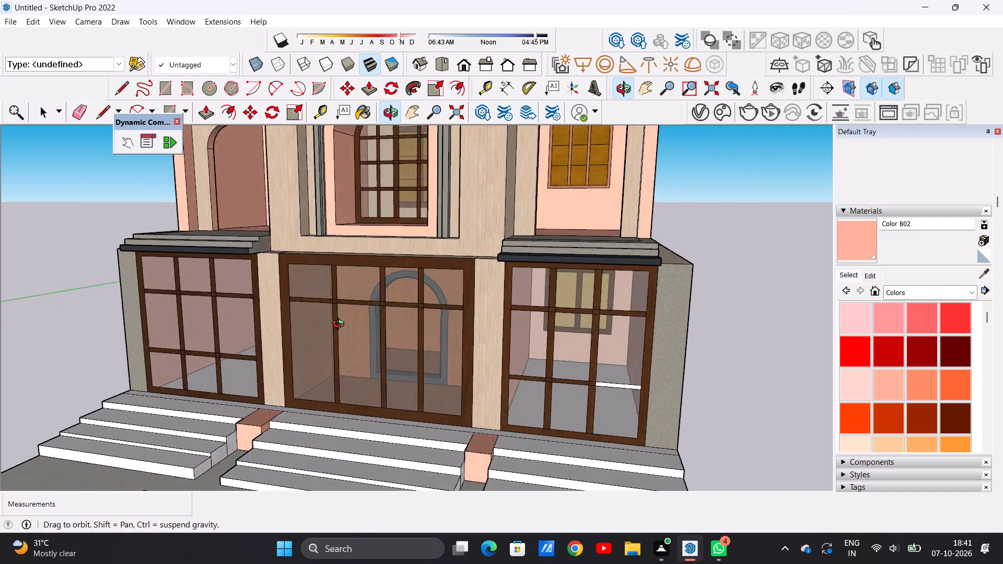
pyautogui.moveTo(341, 325); pyautogui.dragTo(411, 308, button='middle')
pyautogui.scroll(-10, 413, 344)
pyautogui.scroll(2, 394, 276)
pyautogui.scroll(-3, 394, 276)
pyautogui.scroll(11, 390, 287)
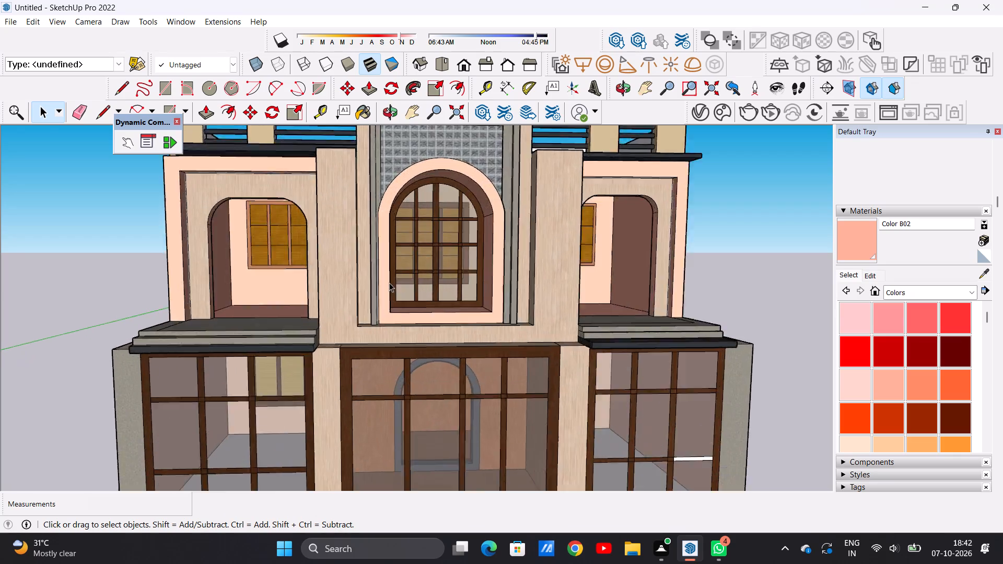
pyautogui.scroll(4, 389, 283)
pyautogui.moveTo(460, 283); pyautogui.dragTo(490, 298, button='middle')
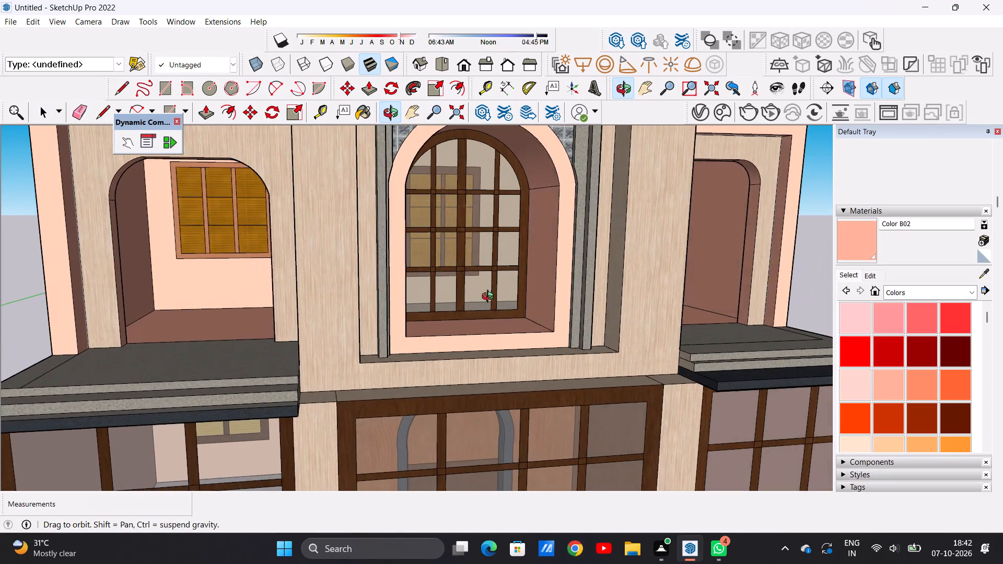
pyautogui.moveTo(490, 298); pyautogui.dragTo(489, 298, button='middle')
# Paint the ceiling of the left upper-storey arched recess with Color B02.
pyautogui.scroll(-4, 298, 265)
pyautogui.moveTo(270, 315); pyautogui.dragTo(260, 231, button='middle')
pyautogui.scroll(9, 247, 225)
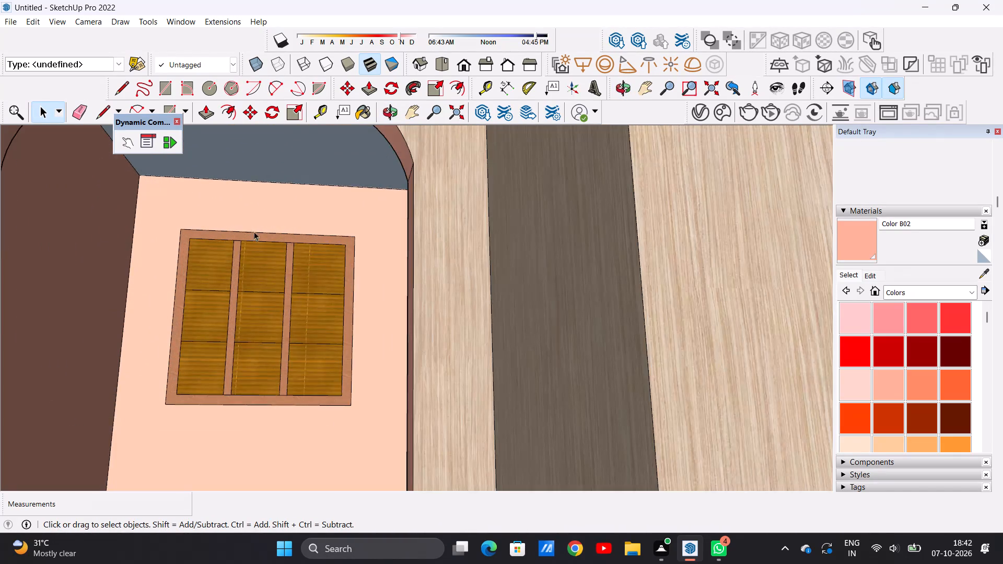
pyautogui.scroll(-8, 281, 284)
pyautogui.scroll(5, 281, 232)
pyautogui.moveTo(283, 256); pyautogui.dragTo(271, 226, button='middle')
pyautogui.scroll(1, 269, 224)
pyautogui.scroll(-1, 269, 224)
pyautogui.scroll(4, 269, 224)
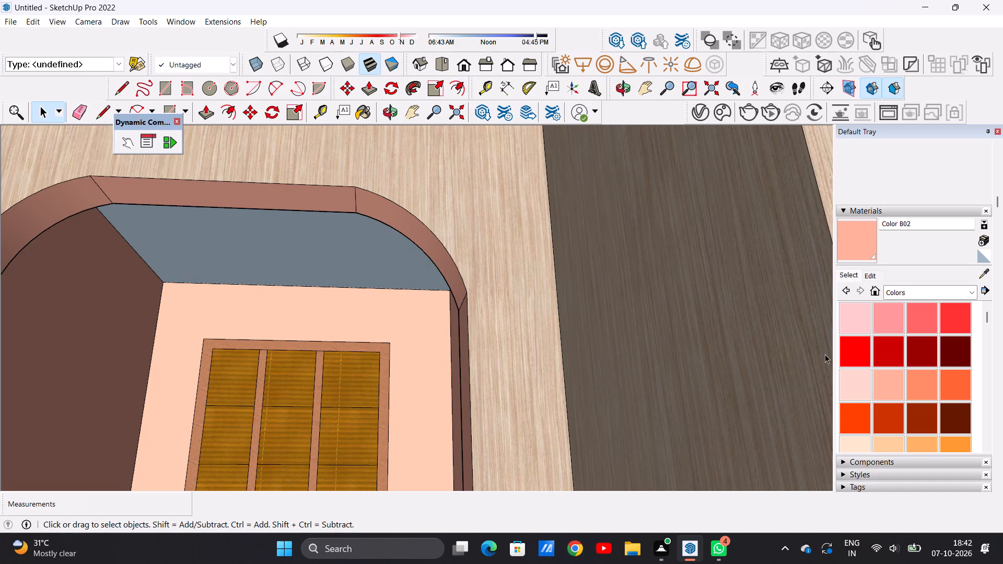
pyautogui.click(890, 379)
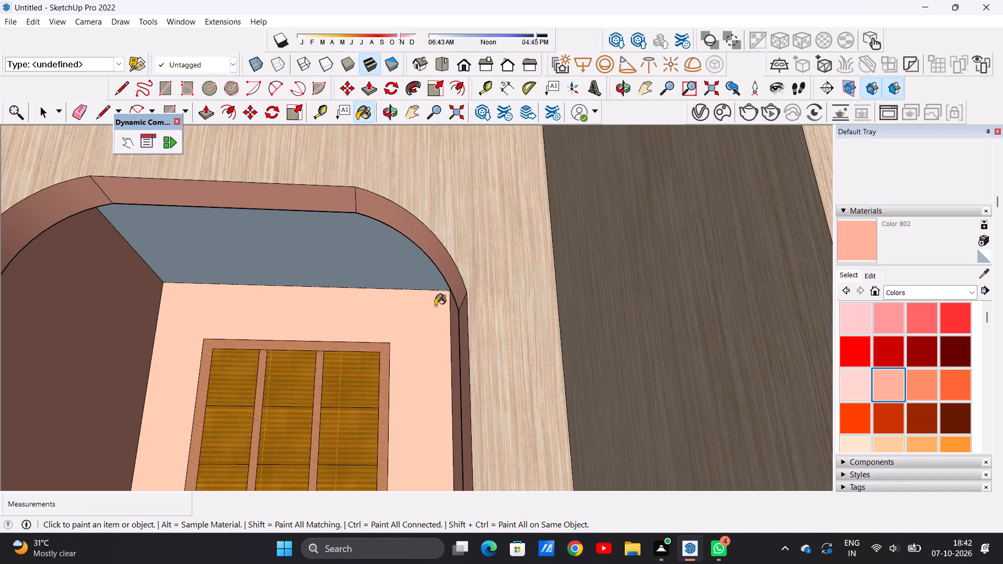
pyautogui.scroll(5, 291, 278)
pyautogui.click(266, 254)
# Paint the ceiling of the right upper-storey arched recess with Color B02.
pyautogui.scroll(-15, 313, 313)
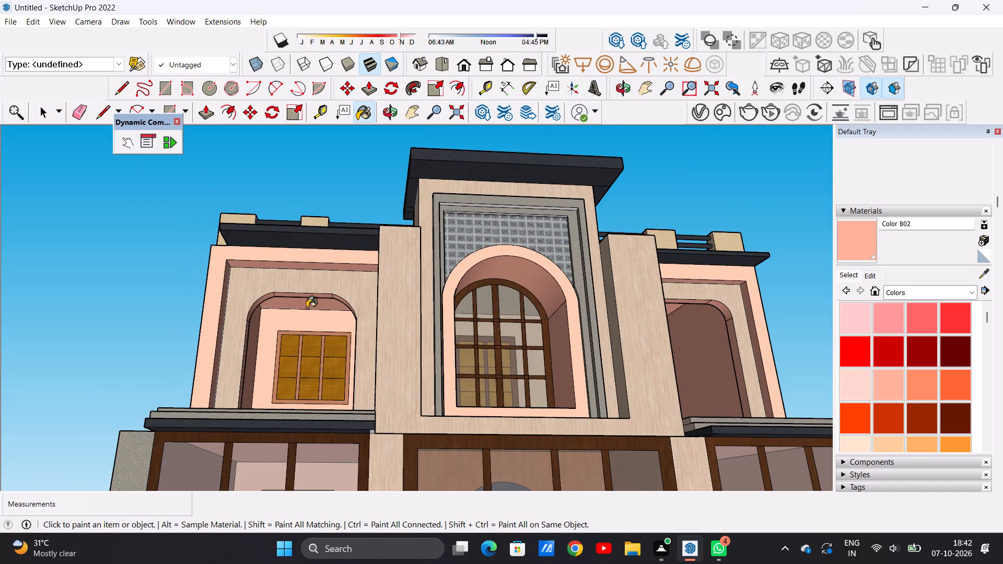
pyautogui.moveTo(664, 318); pyautogui.dragTo(558, 311, button='middle')
pyautogui.scroll(15, 708, 274)
pyautogui.click(684, 261)
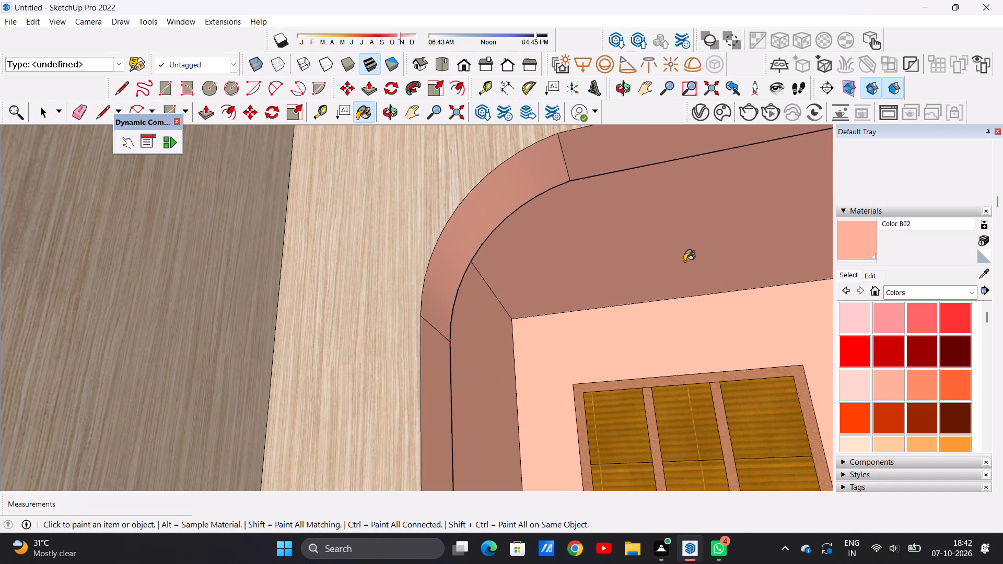
pyautogui.press('space')
# Examine the central arched window and the upper facade from the front.
pyautogui.scroll(-20, 517, 349)
pyautogui.scroll(-4, 517, 349)
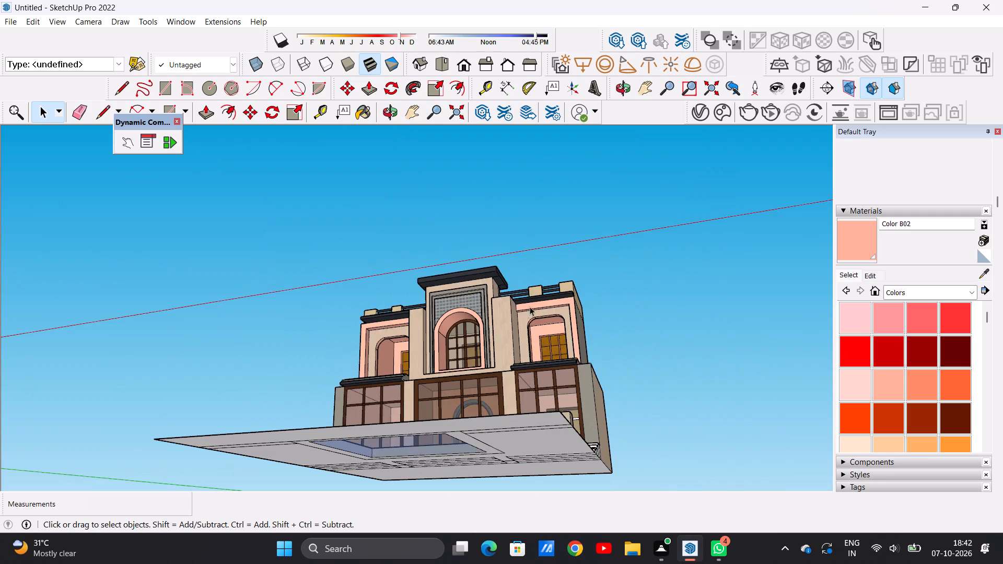
pyautogui.moveTo(511, 323); pyautogui.dragTo(569, 450, button='middle')
pyautogui.scroll(15, 464, 319)
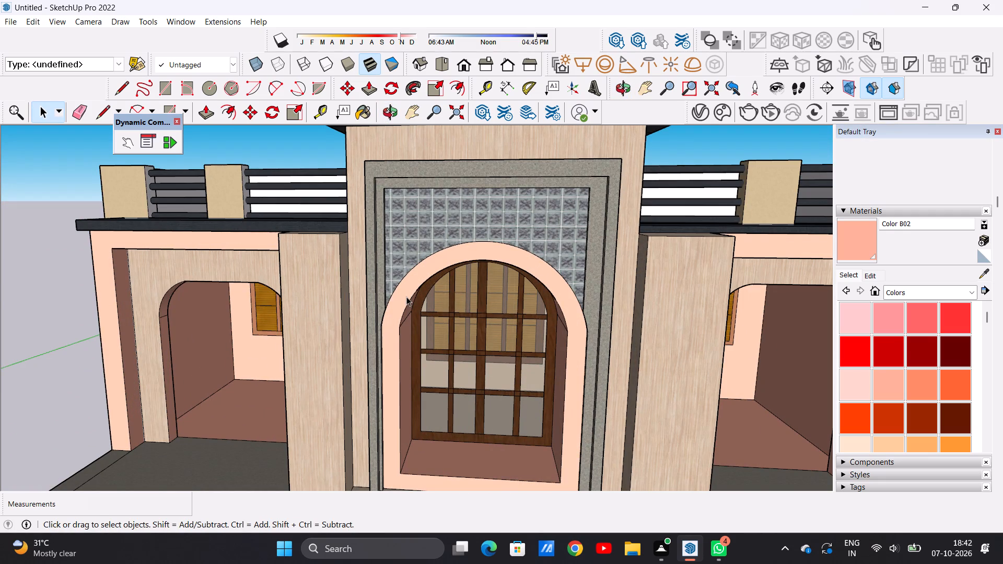
# Examine the whole house from low front and high bird's-eye views, including the entrance steps and pool.
pyautogui.scroll(-5, 439, 302)
pyautogui.moveTo(460, 350); pyautogui.dragTo(485, 251, button='middle')
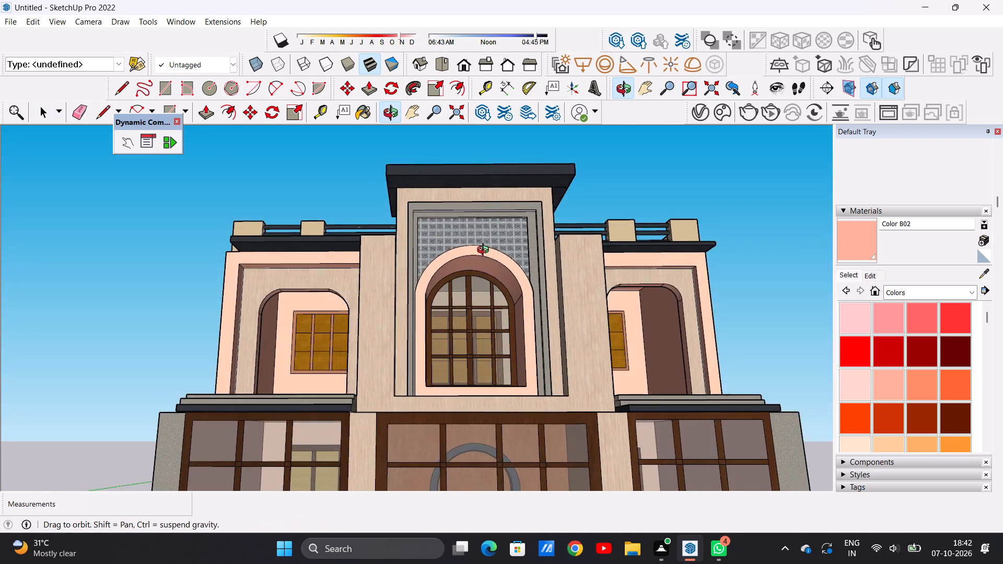
pyautogui.moveTo(485, 251); pyautogui.dragTo(476, 230, button='middle')
pyautogui.moveTo(477, 233); pyautogui.dragTo(479, 255, button='middle')
pyautogui.scroll(-5, 468, 331)
pyautogui.moveTo(448, 299); pyautogui.dragTo(448, 333, button='middle')
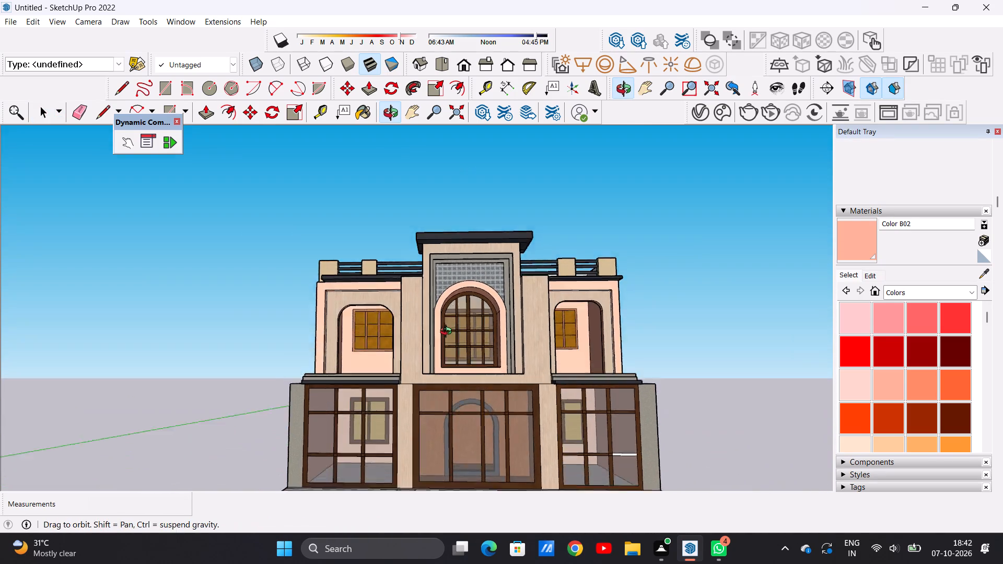
pyautogui.moveTo(448, 333); pyautogui.dragTo(457, 387, button='middle')
pyautogui.scroll(-14, 418, 360)
pyautogui.moveTo(468, 387); pyautogui.dragTo(463, 461, button='middle')
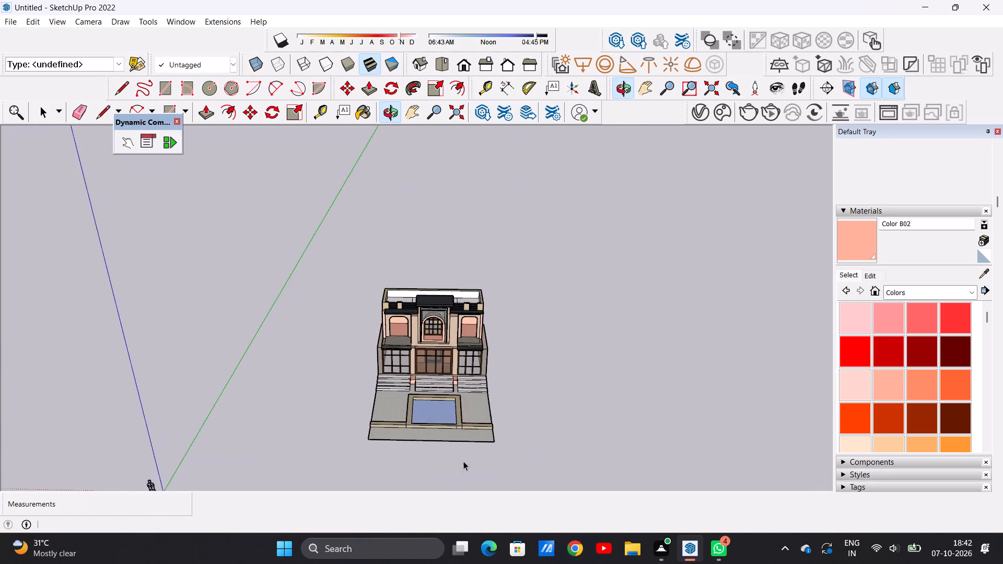
# Paint the landing strip below the glazing and the left flight's top tread with Marble Carrara Gold Floor Tile.
pyautogui.scroll(13, 445, 432)
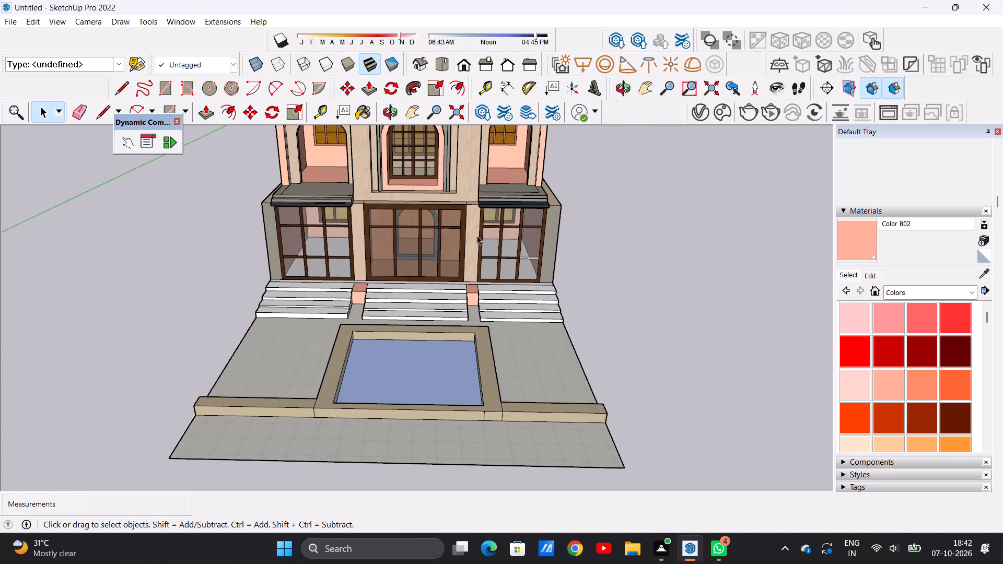
pyautogui.moveTo(465, 242); pyautogui.dragTo(457, 319, button='middle')
pyautogui.scroll(11, 299, 321)
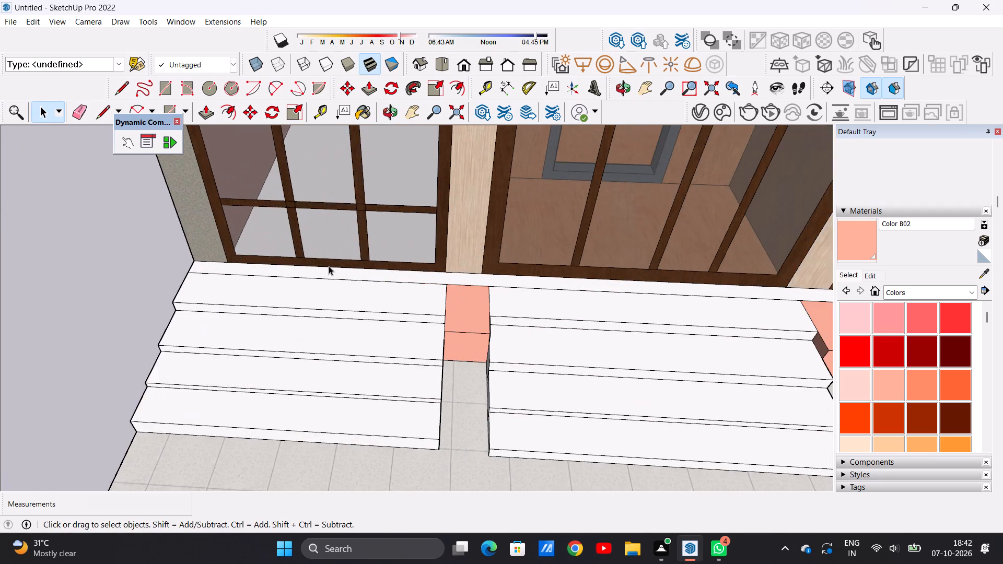
pyautogui.scroll(4, 340, 276)
pyautogui.scroll(-11, 341, 280)
pyautogui.scroll(4, 396, 293)
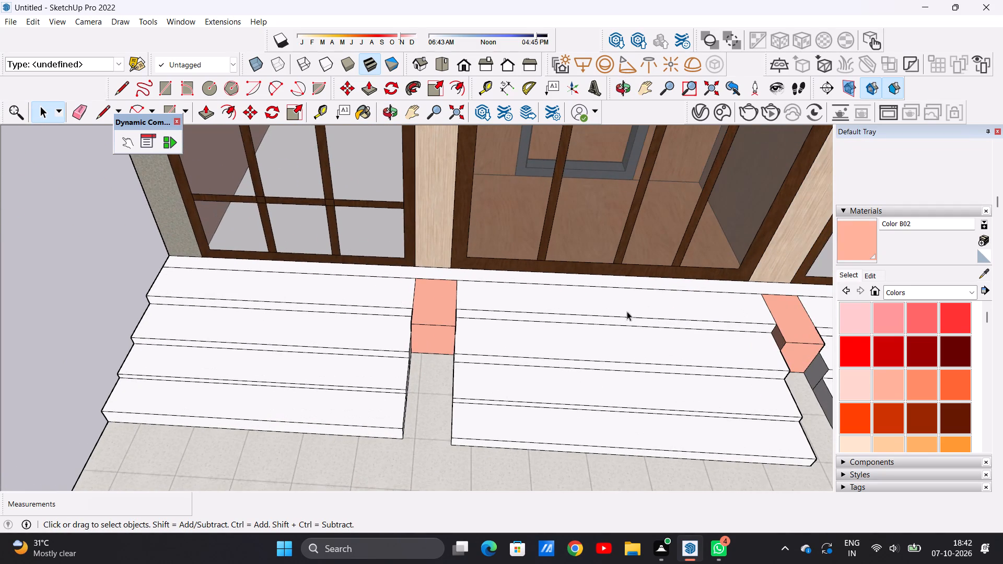
pyautogui.click(972, 295)
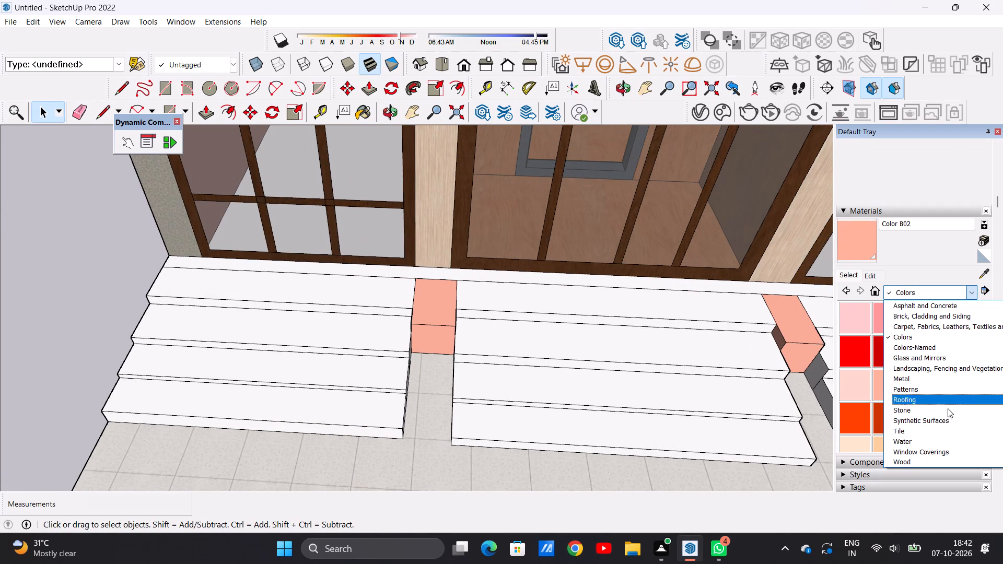
pyautogui.click(936, 433)
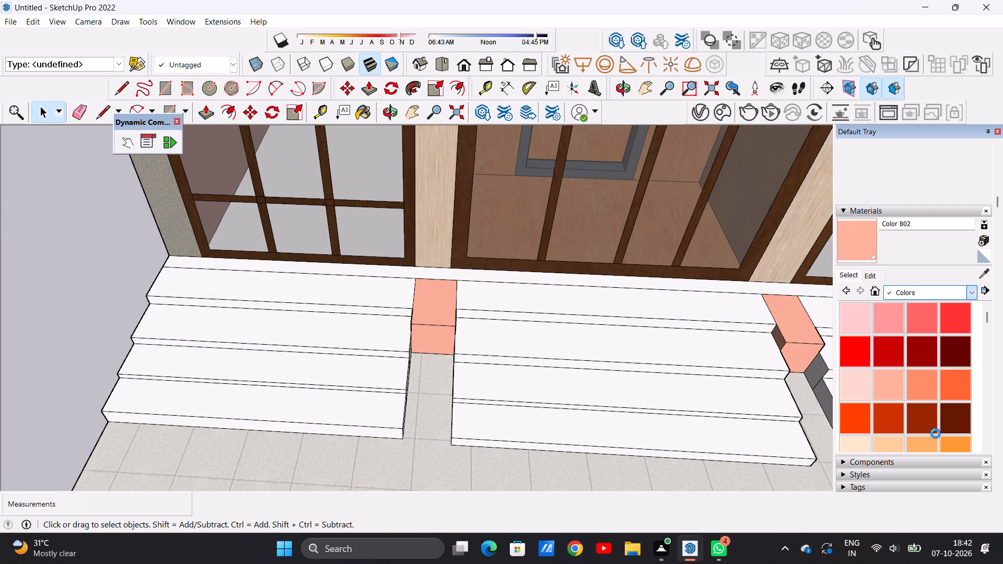
pyautogui.click(926, 388)
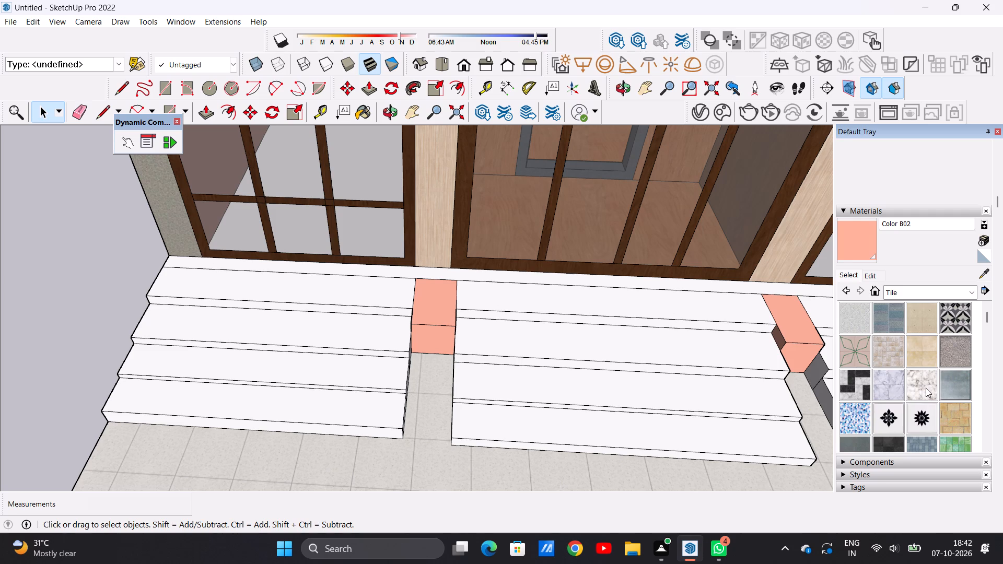
pyautogui.scroll(12, 354, 301)
pyautogui.click(362, 329)
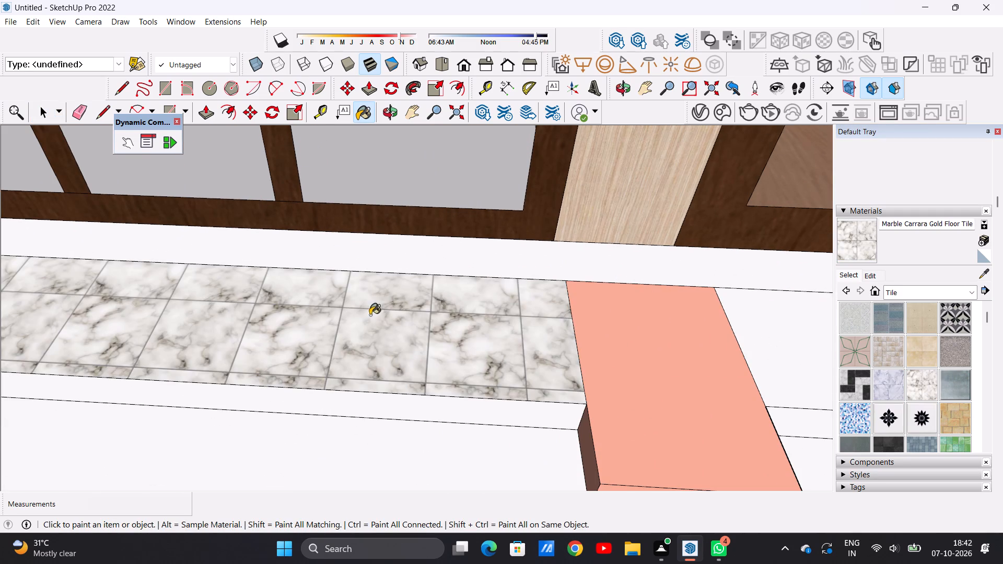
pyautogui.click(407, 240)
pyautogui.scroll(-15, 411, 304)
pyautogui.scroll(4, 419, 326)
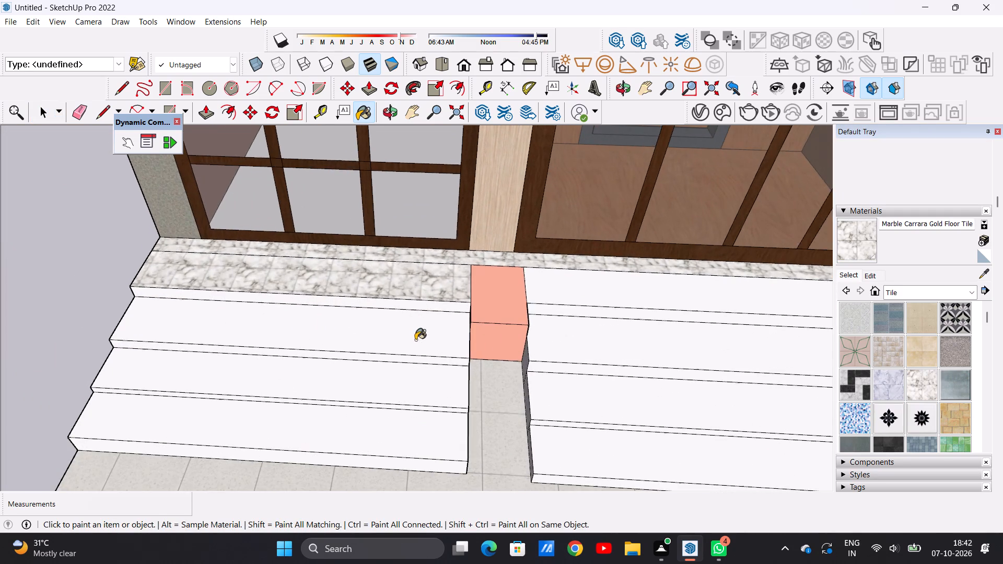
# Paint the left flight's top riser and its second tread and riser with Marble Carrara Gold Floor Tile.
pyautogui.moveTo(415, 343); pyautogui.dragTo(422, 296, button='middle')
pyautogui.scroll(8, 431, 309)
pyautogui.click(423, 297)
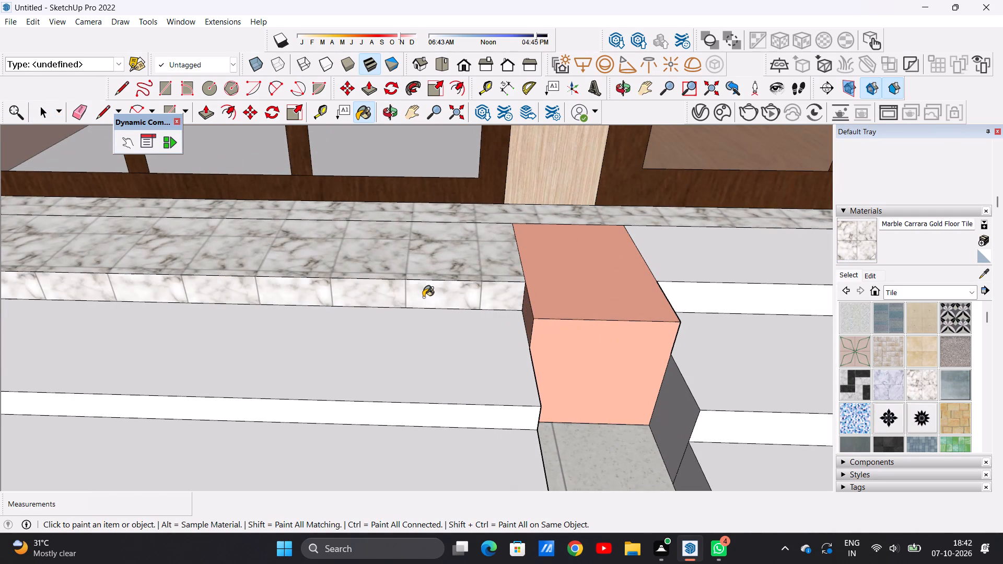
pyautogui.click(429, 377)
pyautogui.click(433, 407)
pyautogui.scroll(-9, 400, 312)
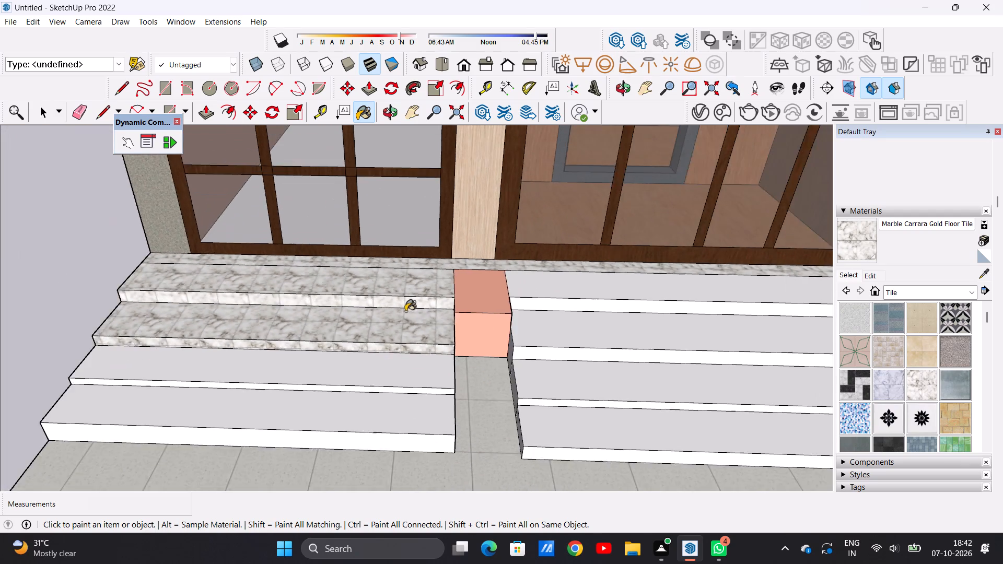
# Paint the treads and risers of the left flight's two lowest steps with Marble Carrara Gold Floor Tile.
pyautogui.scroll(-1, 405, 311)
pyautogui.scroll(6, 388, 372)
pyautogui.click(389, 367)
pyautogui.click(394, 391)
pyautogui.click(401, 429)
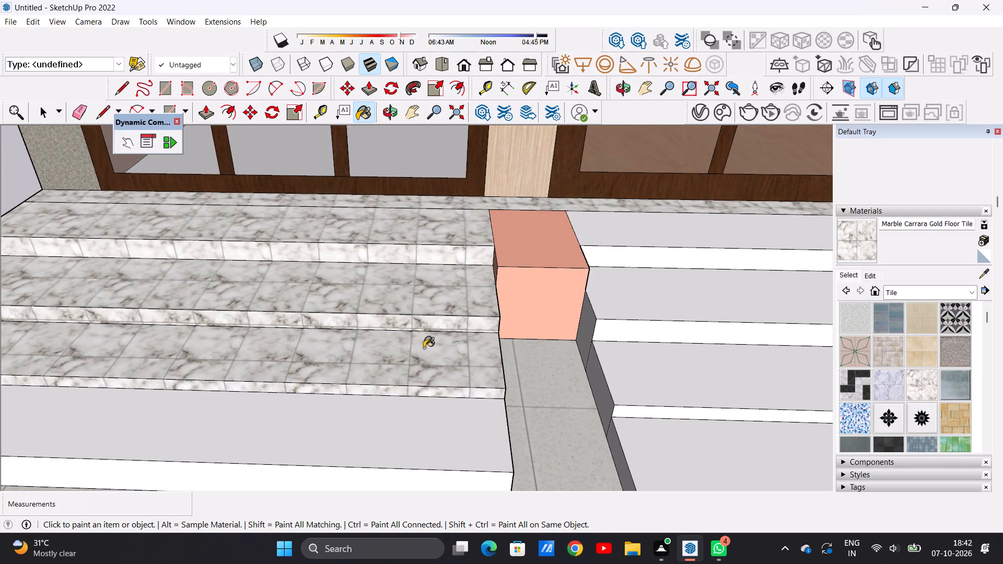
pyautogui.scroll(-11, 426, 339)
pyautogui.moveTo(265, 398); pyautogui.dragTo(321, 360, button='middle')
pyautogui.scroll(2, 283, 384)
pyautogui.scroll(-1, 283, 384)
pyautogui.scroll(10, 283, 384)
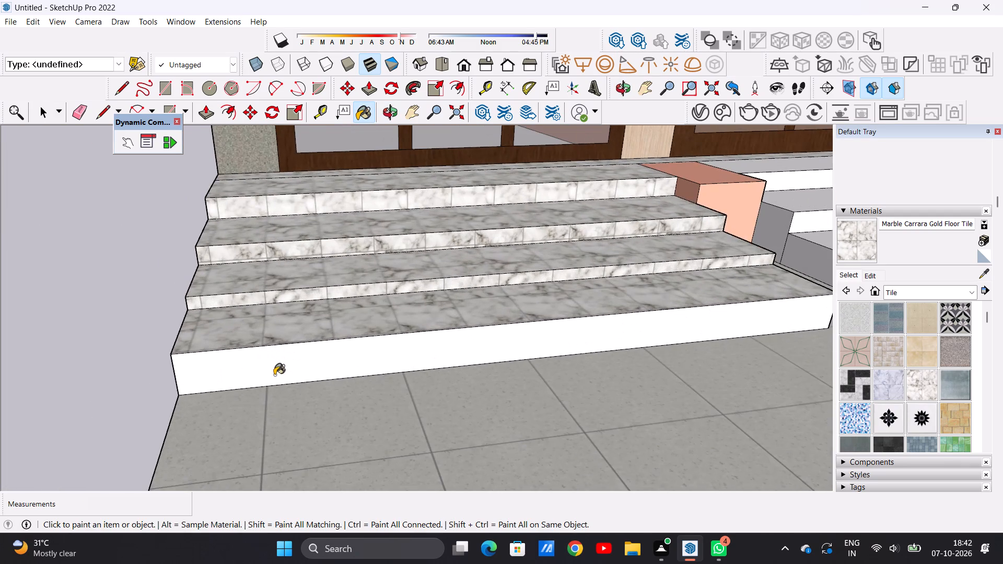
pyautogui.click(271, 373)
# Paint the four outer end faces of the left flight of steps with Marble Carrara Gold Floor Tile.
pyautogui.scroll(-10, 286, 366)
pyautogui.moveTo(230, 357); pyautogui.dragTo(399, 332, button='middle')
pyautogui.scroll(6, 399, 331)
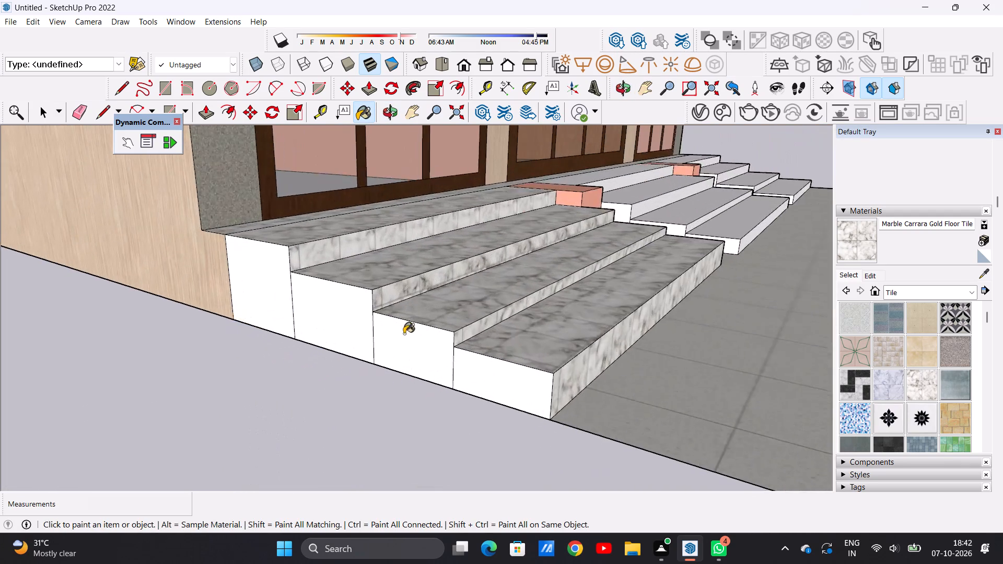
pyautogui.scroll(7, 404, 334)
pyautogui.click(414, 353)
pyautogui.click(526, 380)
pyautogui.click(297, 308)
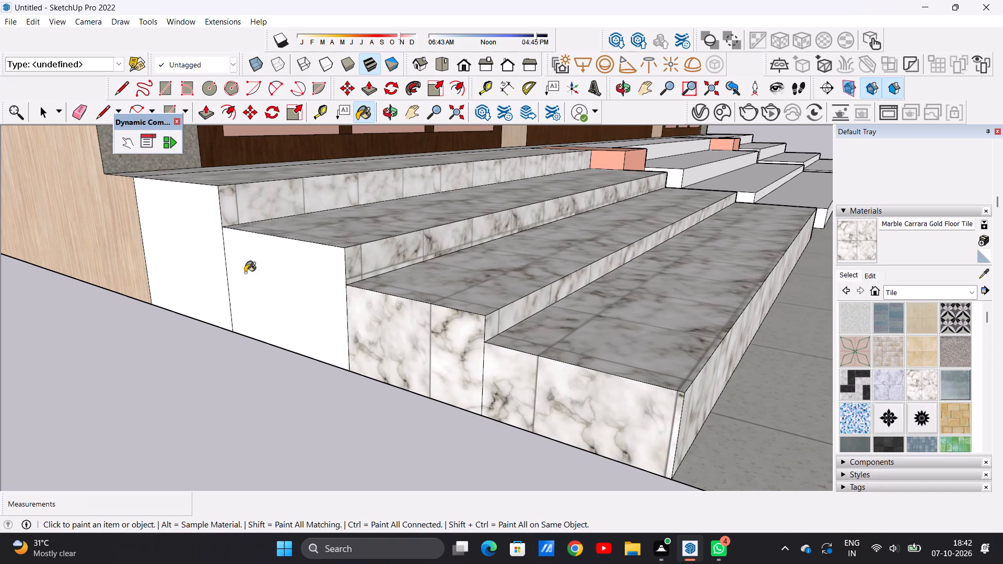
pyautogui.click(208, 263)
pyautogui.scroll(-14, 258, 313)
# Paint the inner end faces of the left flight, facing the central steps, with Marble Carrara Gold Floor Tile.
pyautogui.moveTo(446, 285); pyautogui.dragTo(160, 278, button='middle')
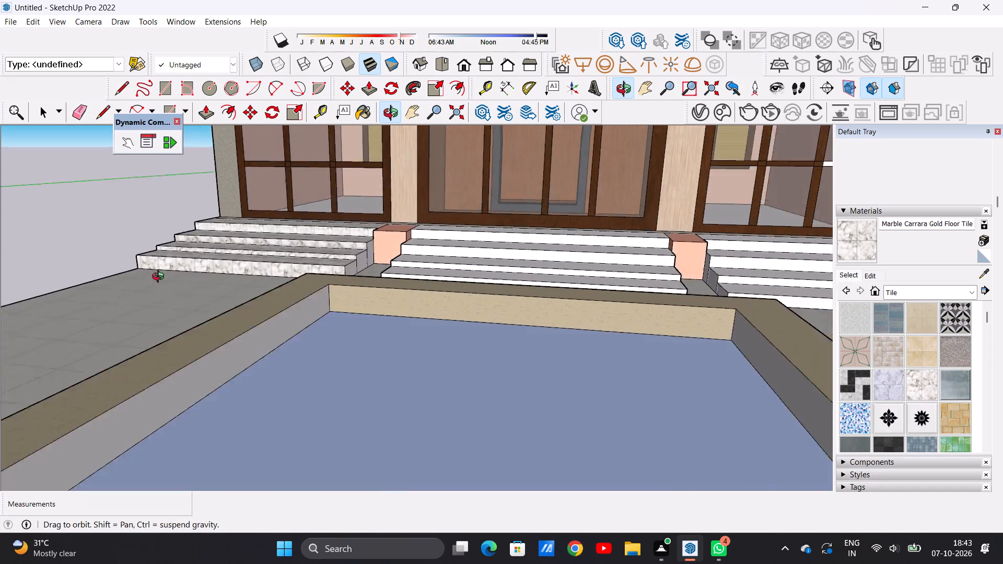
pyautogui.moveTo(160, 278); pyautogui.dragTo(80, 321, button='middle')
pyautogui.scroll(18, 277, 273)
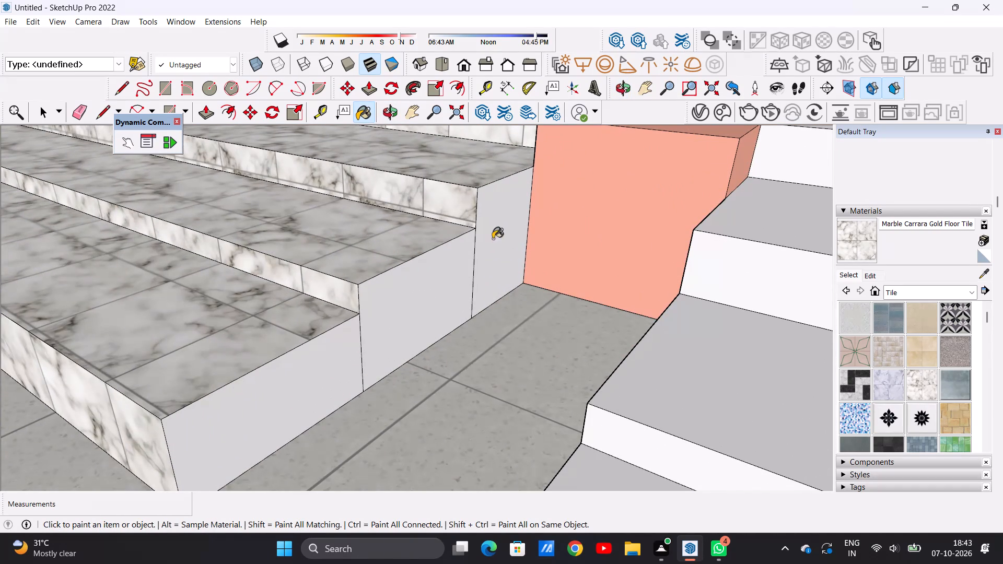
pyautogui.click(494, 239)
pyautogui.click(442, 311)
pyautogui.click(305, 402)
pyautogui.scroll(-8, 285, 318)
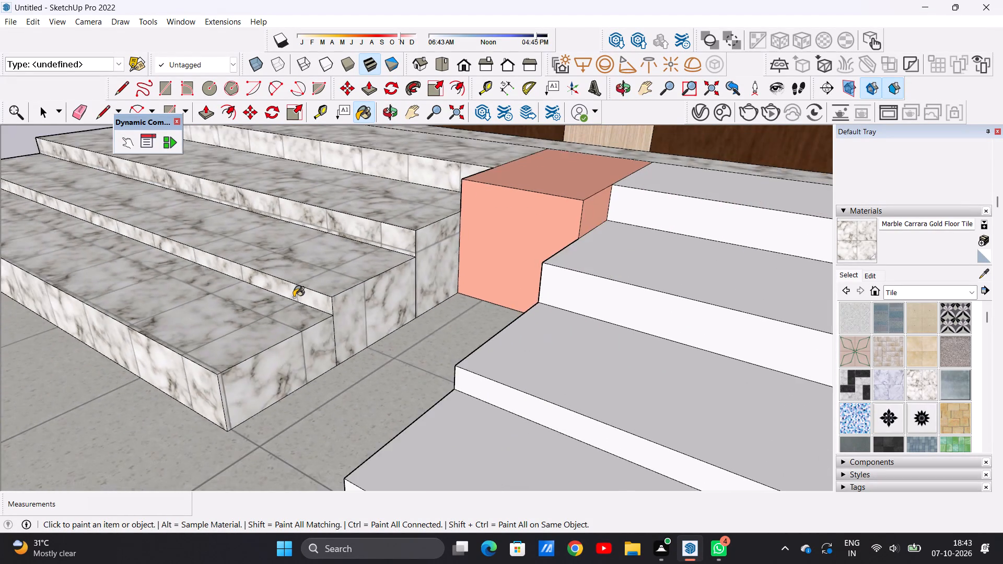
# Paint the top tread of the central flight of steps with Tile Limestone Large.
pyautogui.scroll(-20, 294, 297)
pyautogui.scroll(-1, 294, 297)
pyautogui.moveTo(294, 299); pyautogui.dragTo(426, 396, button='middle')
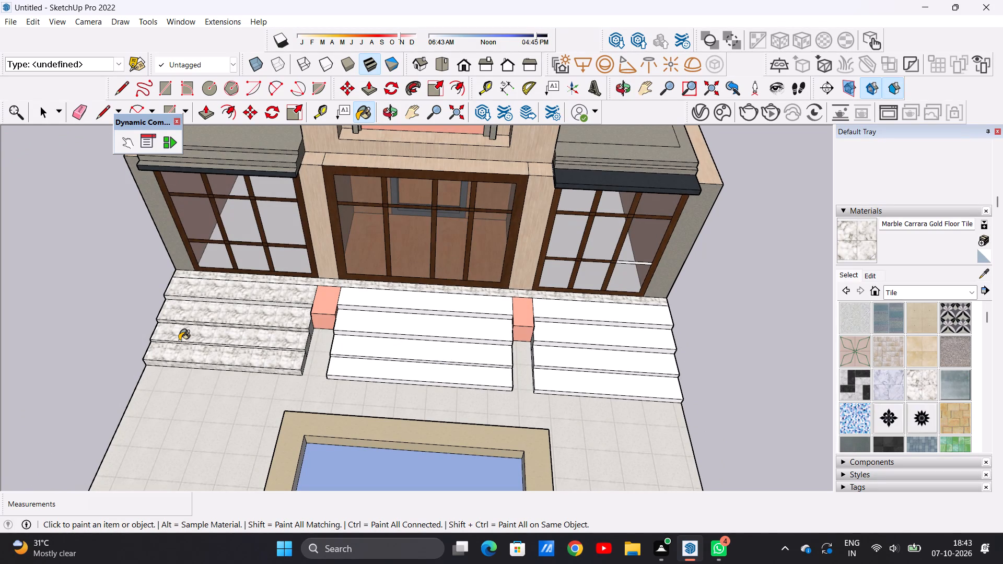
pyautogui.scroll(-5, 212, 345)
pyautogui.moveTo(199, 416); pyautogui.dragTo(237, 330, button='middle')
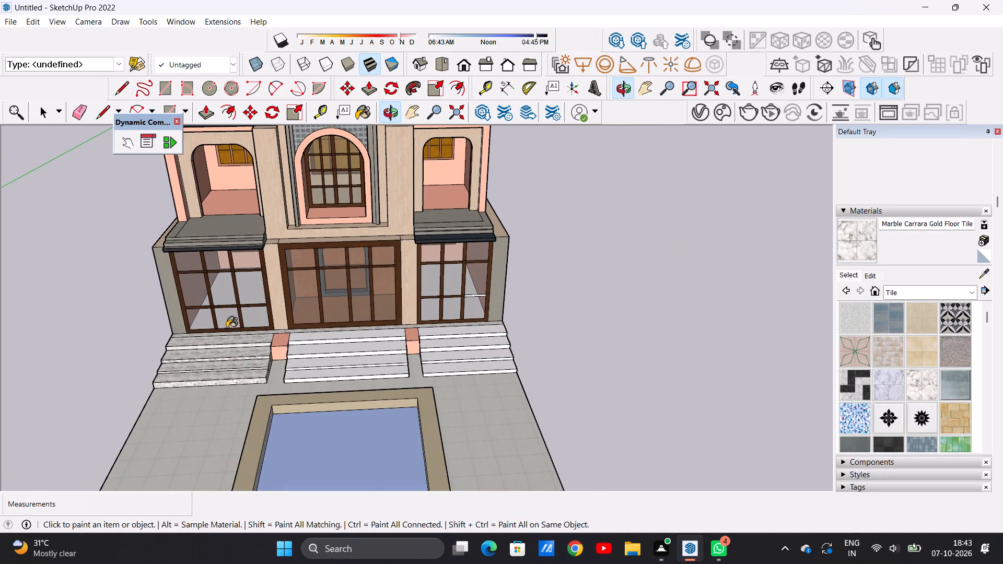
pyautogui.scroll(-2, 360, 356)
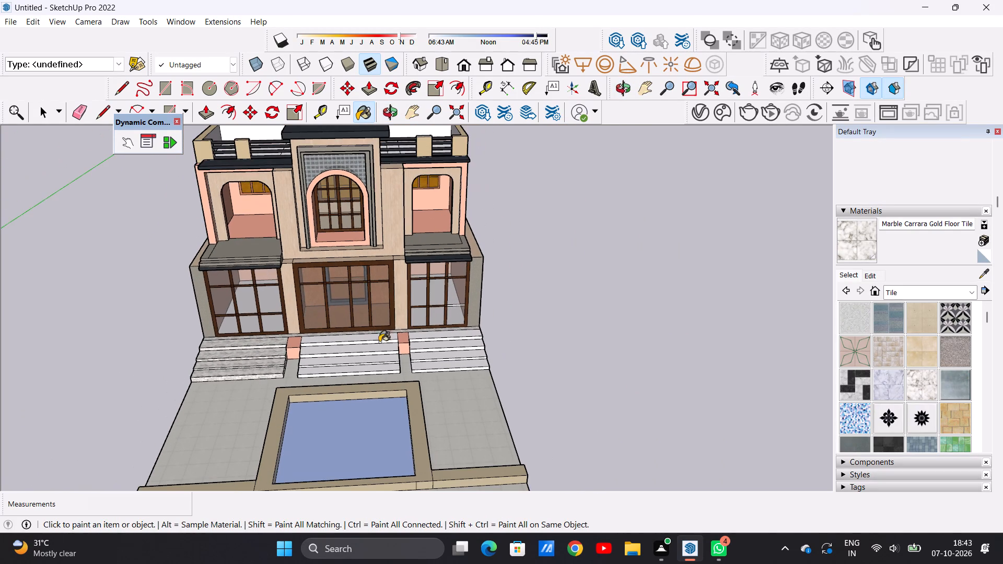
pyautogui.moveTo(477, 382); pyautogui.dragTo(356, 427, button='middle')
pyautogui.scroll(8, 344, 319)
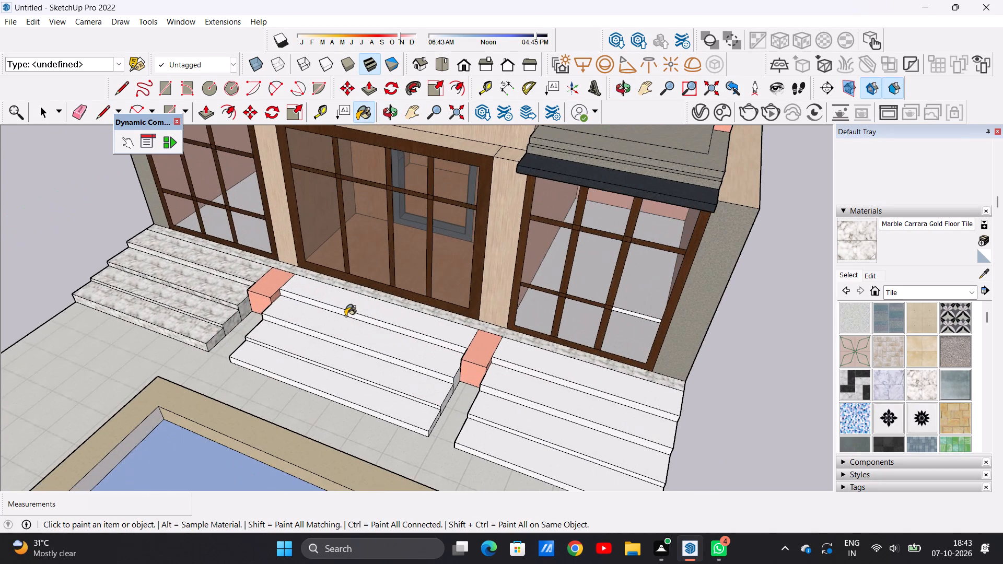
pyautogui.press('space')
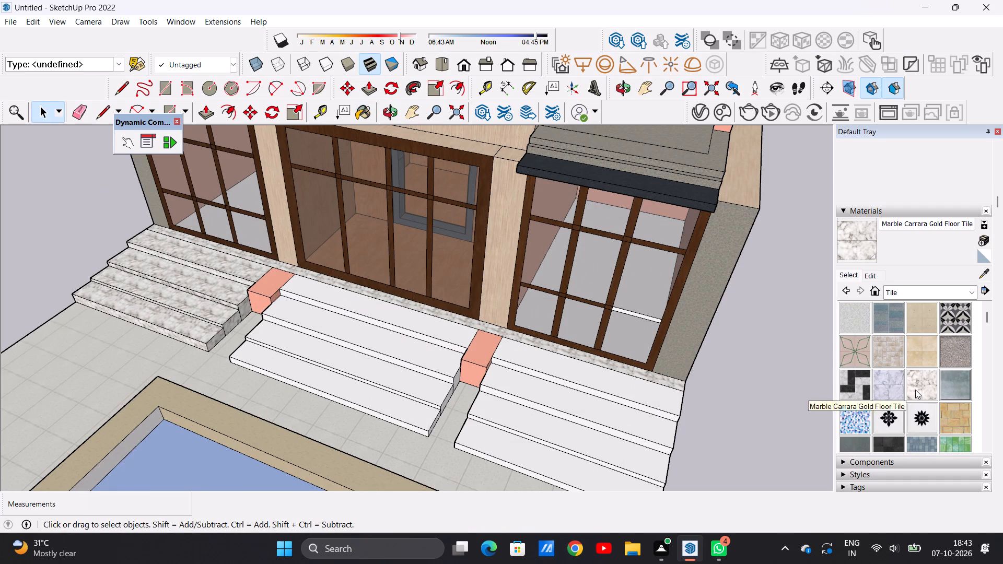
pyautogui.scroll(-2, 900, 373)
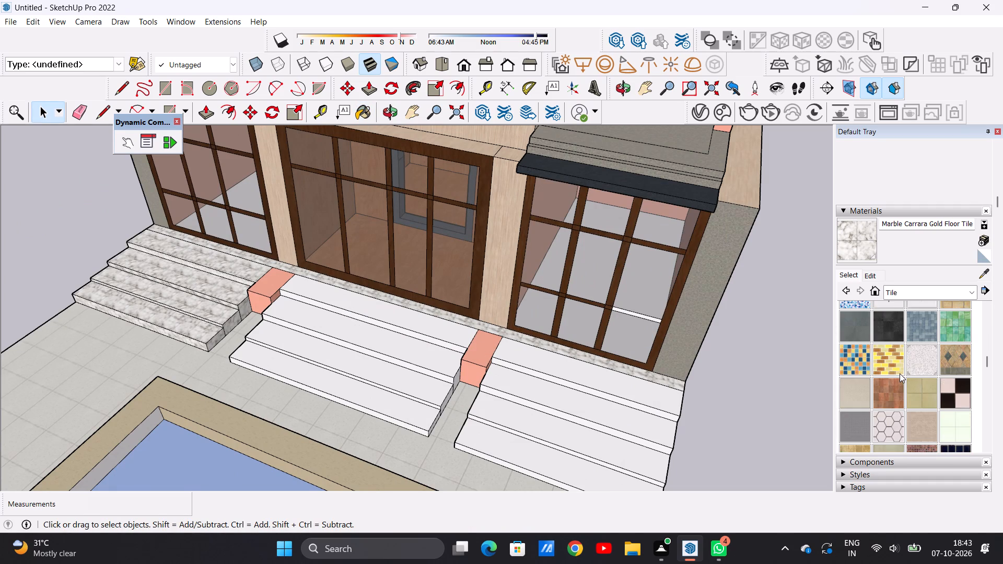
pyautogui.click(953, 420)
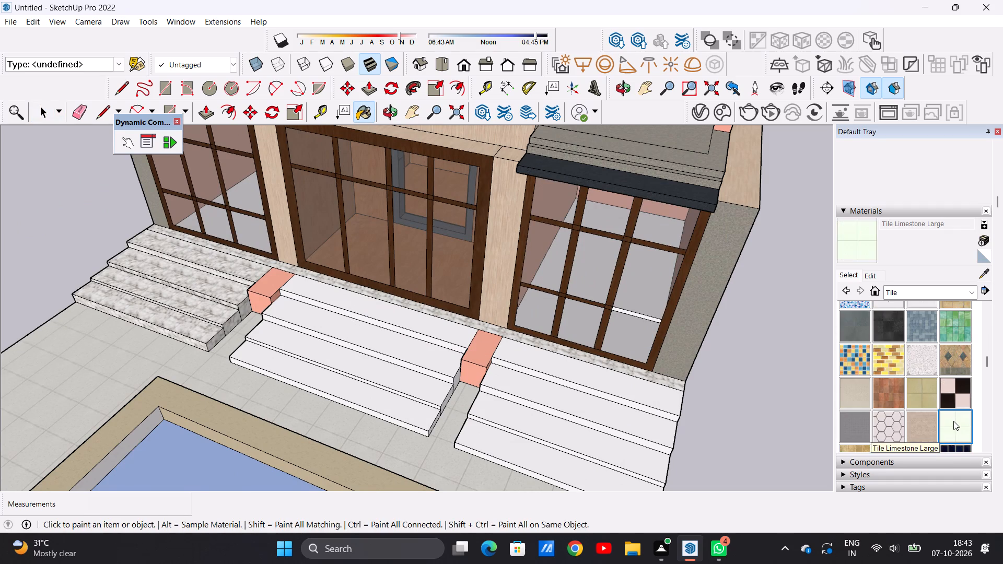
pyautogui.scroll(2, 374, 314)
pyautogui.scroll(-1, 379, 314)
pyautogui.scroll(14, 379, 314)
pyautogui.click(412, 331)
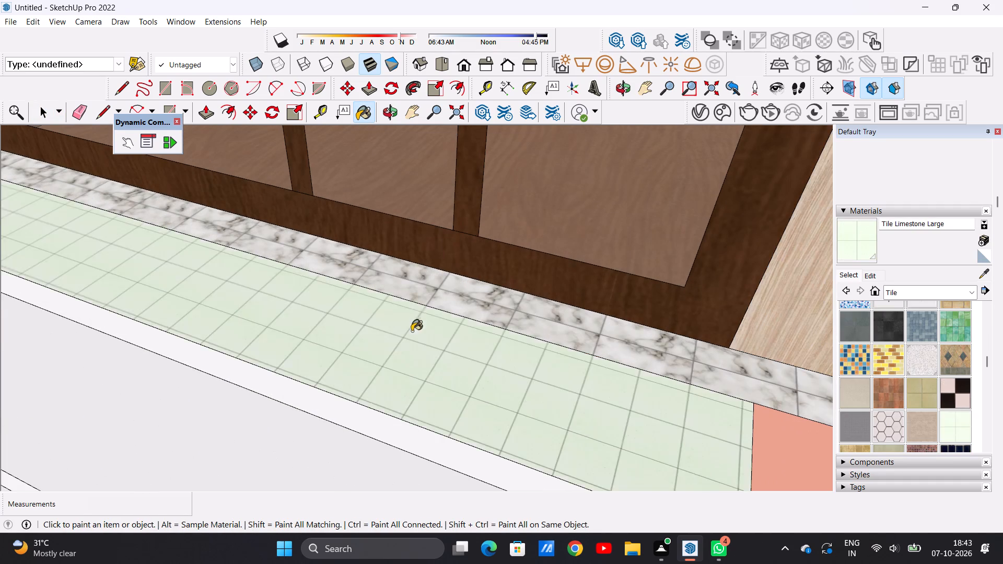
# Paint the central flight's top riser and its second tread and riser with Tile Limestone Large.
pyautogui.scroll(-7, 412, 280)
pyautogui.moveTo(428, 392); pyautogui.dragTo(435, 349, button='middle')
pyautogui.scroll(4, 438, 343)
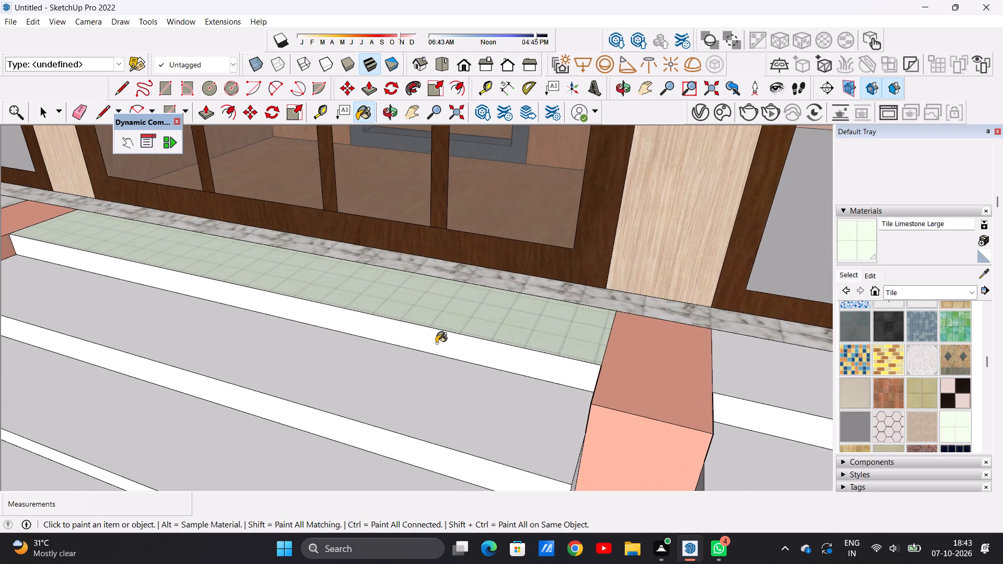
pyautogui.click(436, 343)
pyautogui.click(430, 398)
pyautogui.scroll(-8, 417, 336)
pyautogui.moveTo(421, 416); pyautogui.dragTo(425, 388, button='middle')
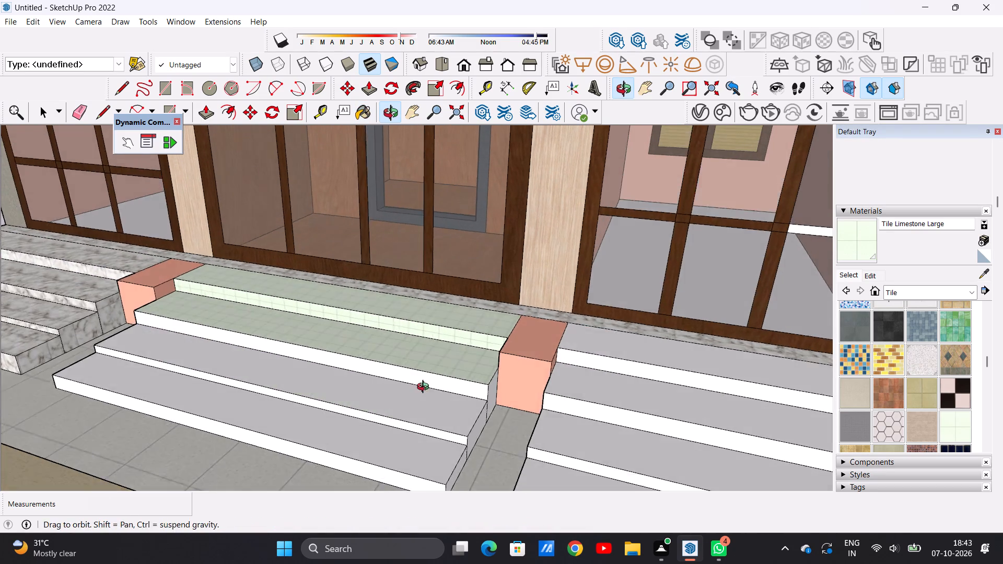
pyautogui.moveTo(425, 388); pyautogui.dragTo(425, 368, button='middle')
pyautogui.scroll(16, 425, 365)
pyautogui.click(430, 350)
# Paint the central flight's third tread and the right end faces of its second and third steps with Tile Limestone Large.
pyautogui.scroll(-4, 408, 365)
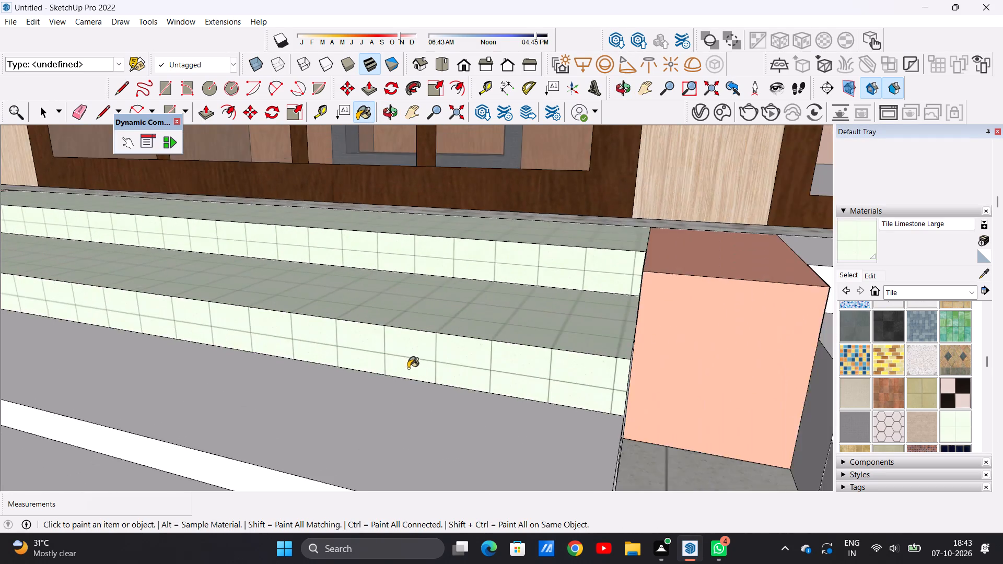
pyautogui.scroll(-10, 408, 368)
pyautogui.moveTo(463, 394); pyautogui.dragTo(375, 407, button='middle')
pyautogui.scroll(4, 466, 395)
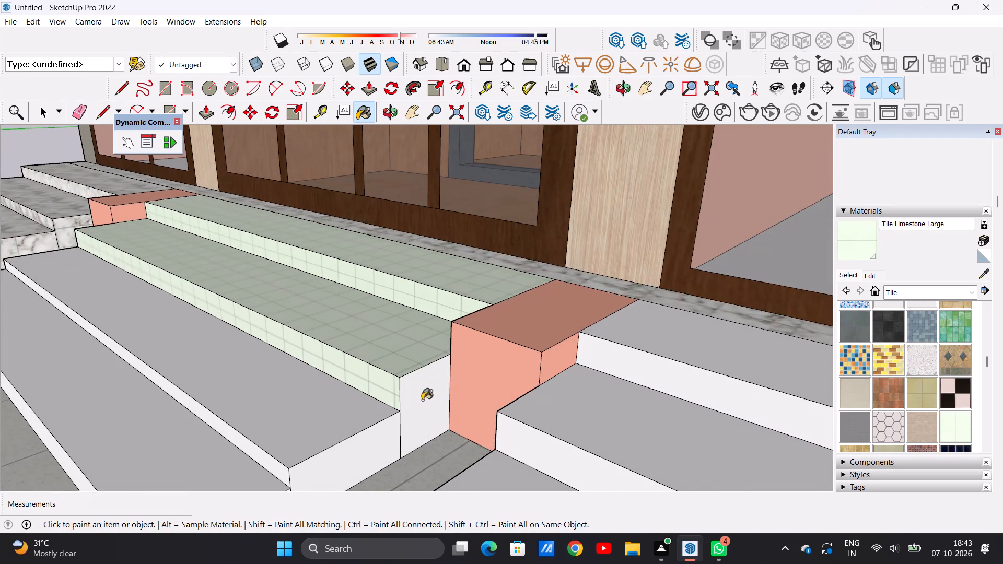
pyautogui.click(422, 400)
pyautogui.click(374, 449)
pyautogui.click(324, 413)
pyautogui.scroll(-13, 391, 383)
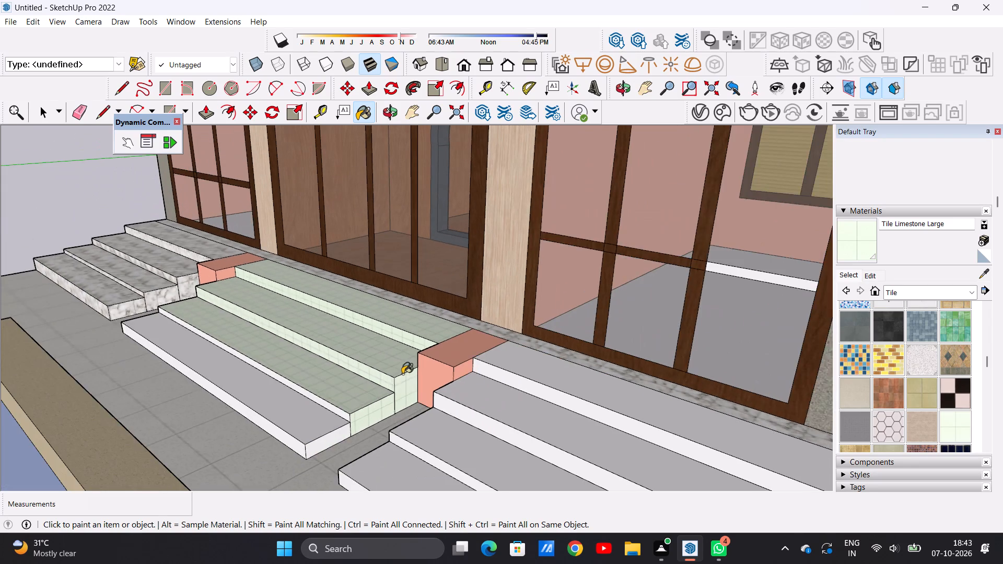
# Paint the left end faces of the central flight's second and third steps with Tile Limestone Large.
pyautogui.moveTo(178, 359); pyautogui.dragTo(503, 356, button='middle')
pyautogui.scroll(9, 367, 380)
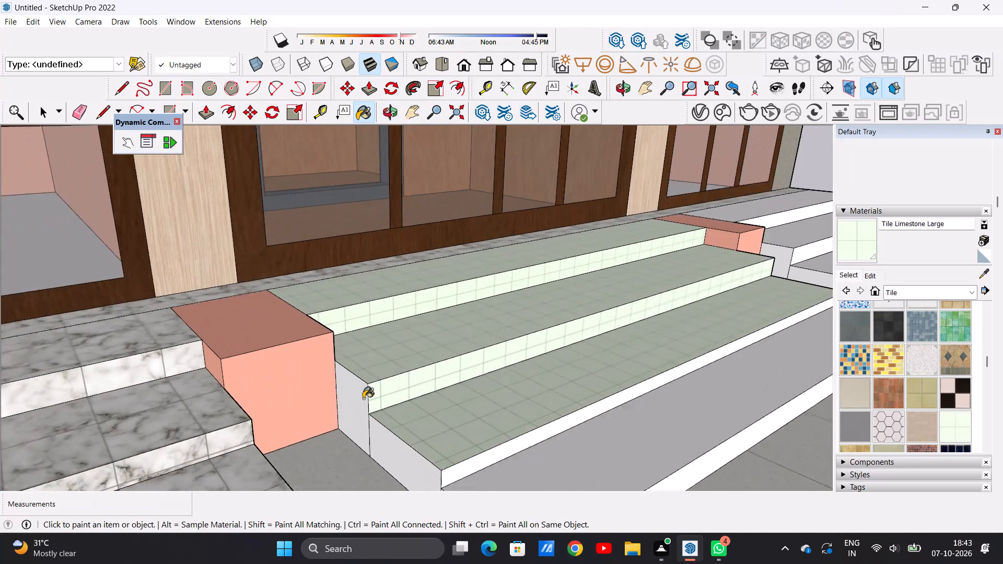
pyautogui.scroll(1, 363, 398)
pyautogui.click(362, 400)
pyautogui.click(387, 463)
pyautogui.scroll(-12, 270, 340)
pyautogui.moveTo(356, 368); pyautogui.dragTo(355, 369, button='middle')
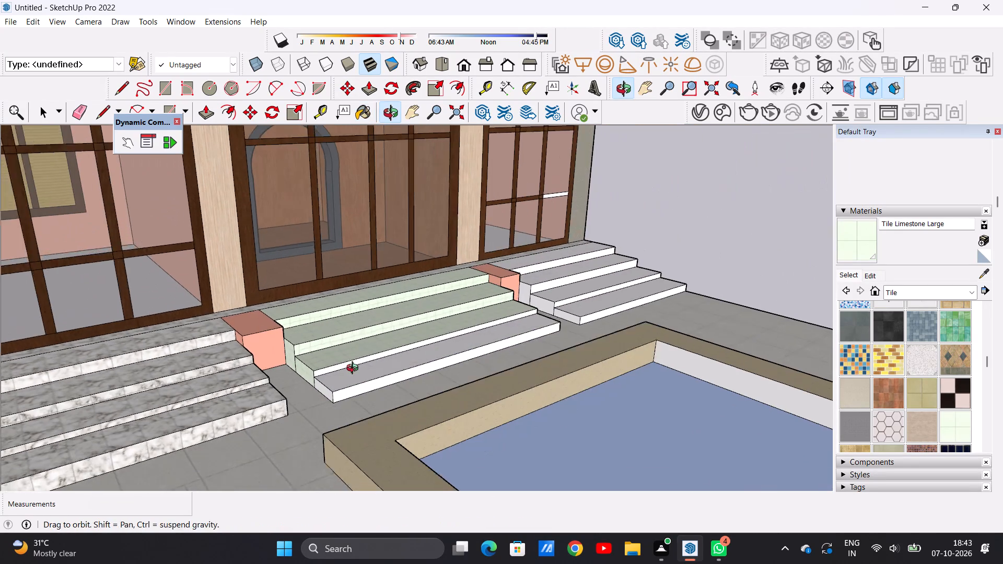
# Paint the central flight's third riser, bottom tread, and the bottom step's left end face and front riser with Tile Limestone Large.
pyautogui.moveTo(355, 369); pyautogui.dragTo(317, 370, button='middle')
pyautogui.scroll(13, 311, 359)
pyautogui.click(287, 362)
pyautogui.click(306, 409)
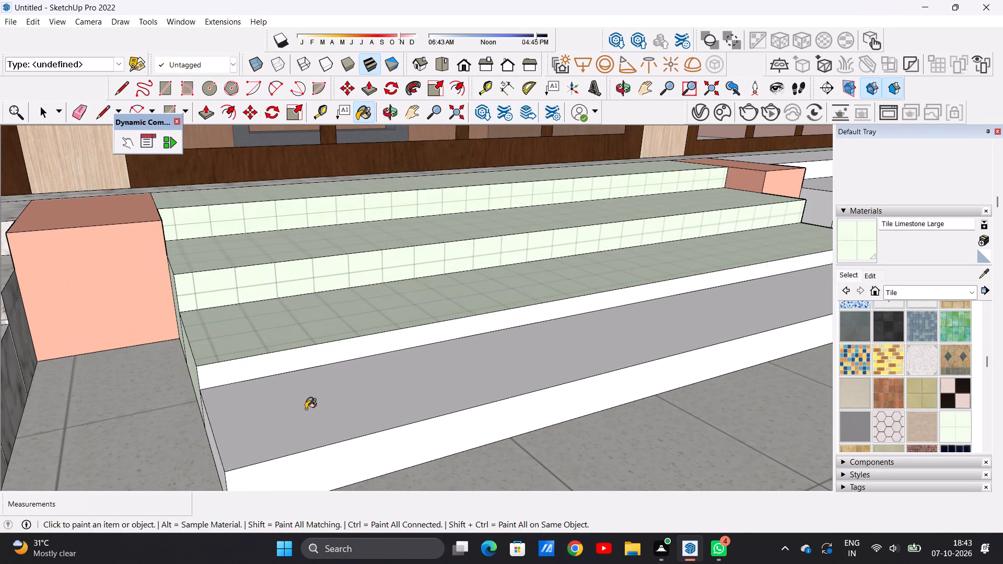
pyautogui.scroll(-6, 341, 329)
pyautogui.moveTo(263, 411); pyautogui.dragTo(330, 383, button='middle')
pyautogui.scroll(7, 357, 373)
pyautogui.click(363, 372)
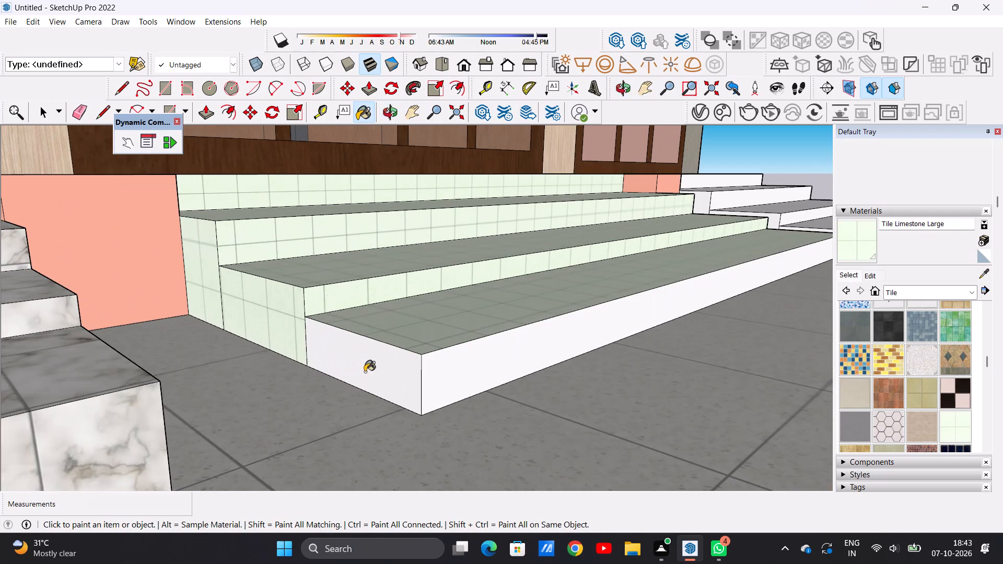
pyautogui.click(464, 370)
pyautogui.scroll(-16, 246, 381)
pyautogui.moveTo(347, 337); pyautogui.dragTo(333, 340, button='middle')
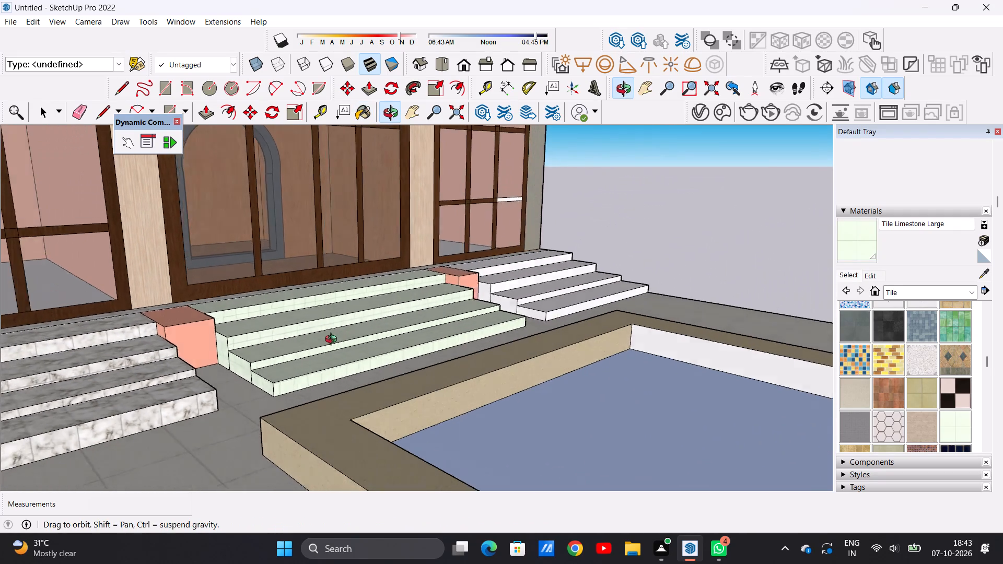
# Paint the right end face of the central flight's bottom step with Tile Limestone Large.
pyautogui.moveTo(333, 340); pyautogui.dragTo(135, 394, button='middle')
pyautogui.scroll(7, 422, 311)
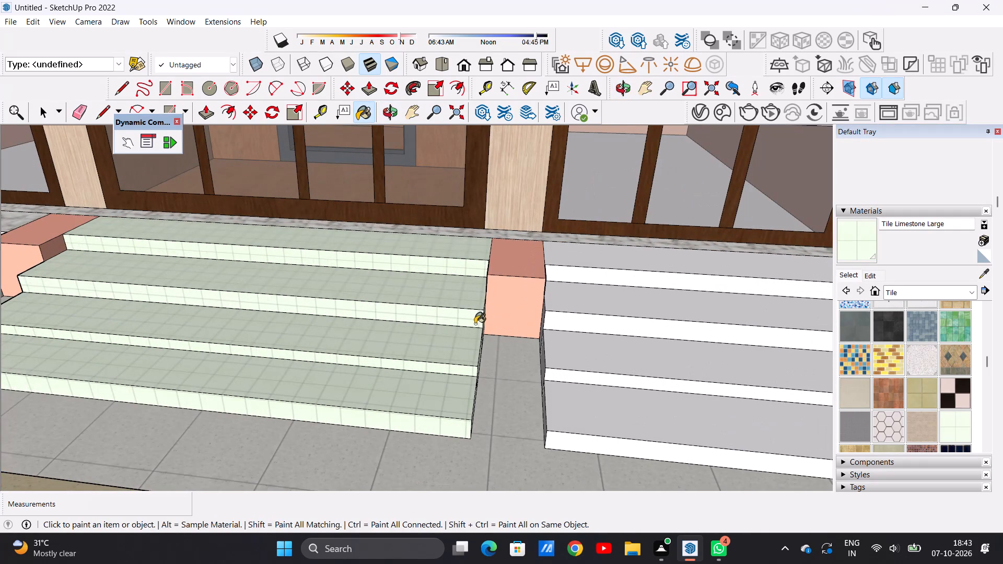
pyautogui.moveTo(521, 386); pyautogui.dragTo(381, 377, button='middle')
pyautogui.scroll(6, 377, 367)
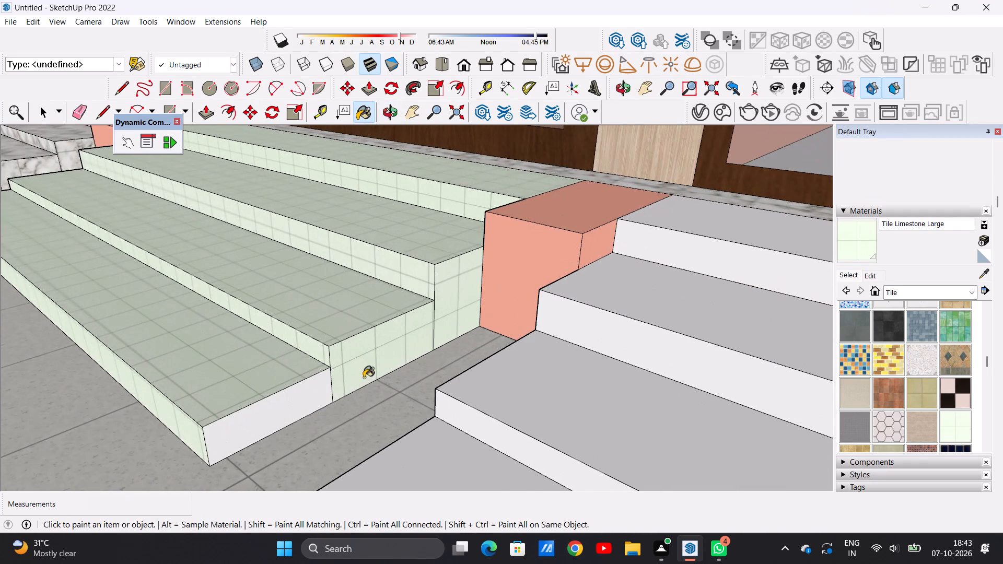
pyautogui.click(293, 398)
pyautogui.press('space')
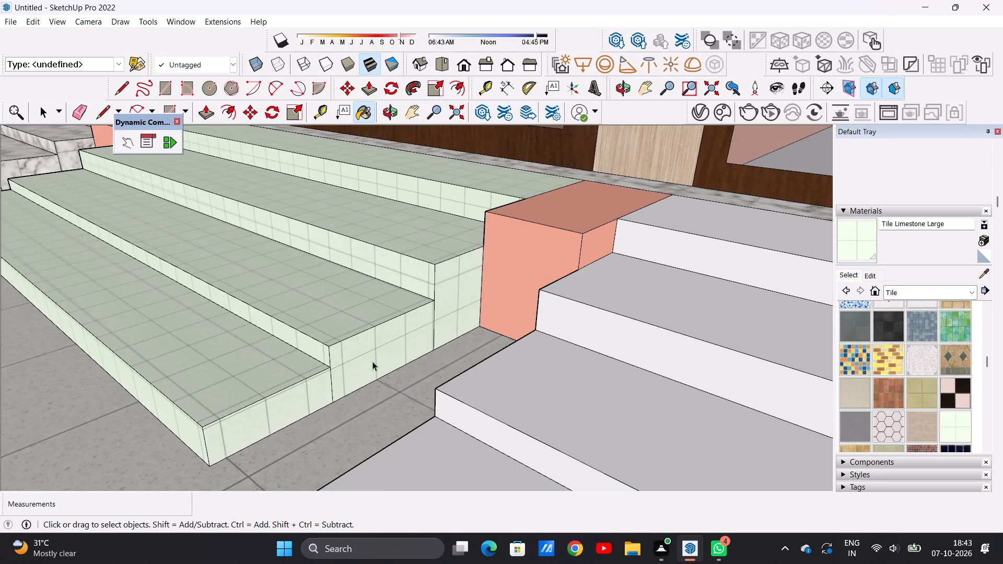
# Examine the three entrance step flights and the full front facade from several viewpoints.
pyautogui.scroll(-11, 375, 360)
pyautogui.moveTo(307, 333); pyautogui.dragTo(372, 324, button='middle')
pyautogui.scroll(-5, 373, 326)
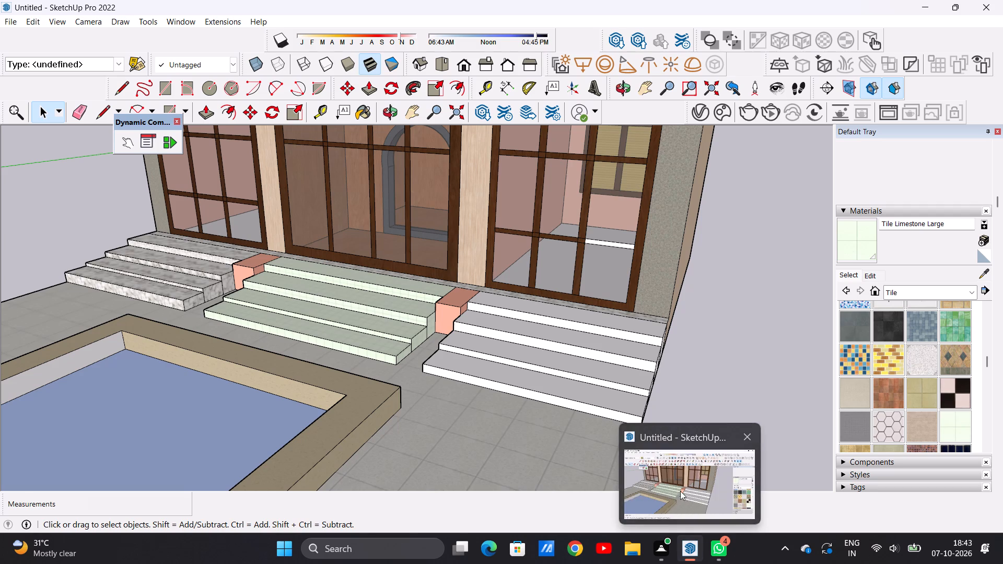
pyautogui.click(680, 491)
pyautogui.scroll(-17, 501, 356)
pyautogui.scroll(11, 517, 348)
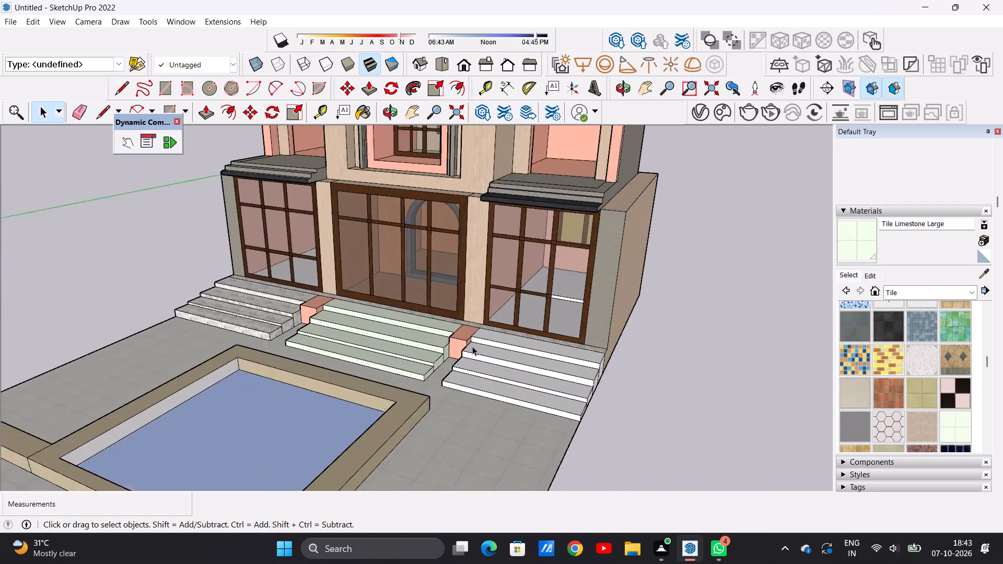
pyautogui.scroll(3, 472, 346)
pyautogui.scroll(-6, 486, 266)
pyautogui.moveTo(504, 354); pyautogui.dragTo(598, 330, button='middle')
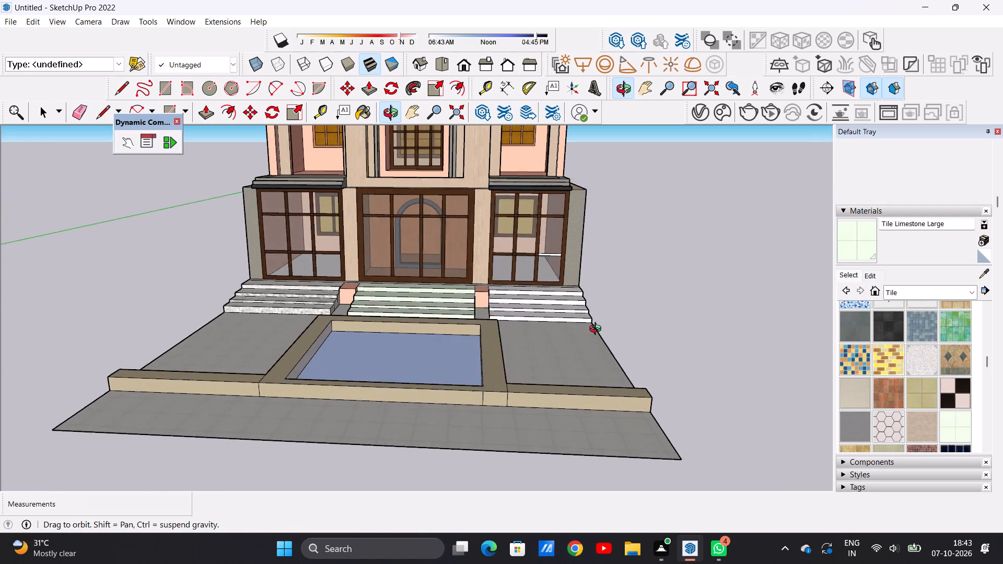
pyautogui.moveTo(598, 330); pyautogui.dragTo(585, 344, button='middle')
pyautogui.scroll(-12, 451, 354)
pyautogui.scroll(7, 472, 330)
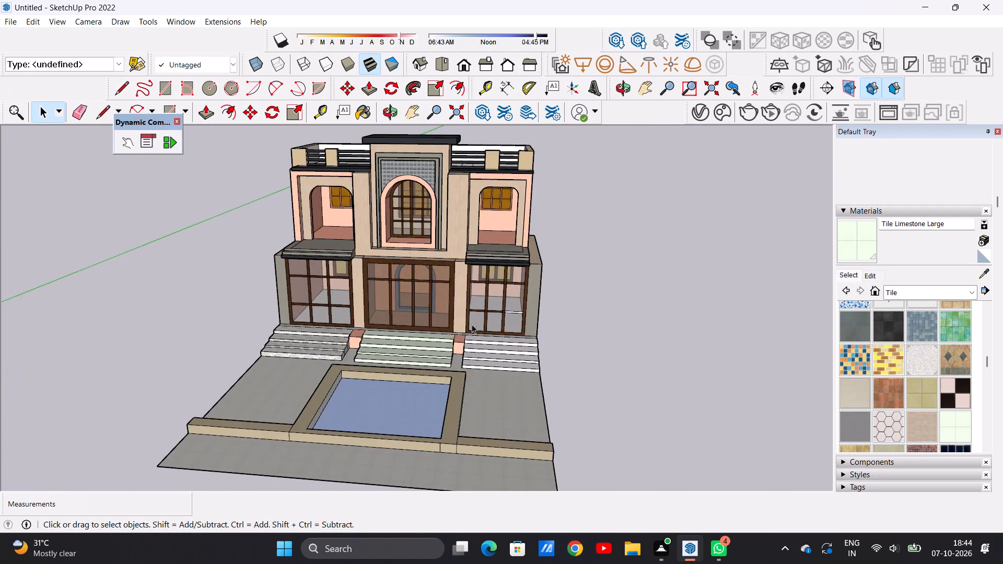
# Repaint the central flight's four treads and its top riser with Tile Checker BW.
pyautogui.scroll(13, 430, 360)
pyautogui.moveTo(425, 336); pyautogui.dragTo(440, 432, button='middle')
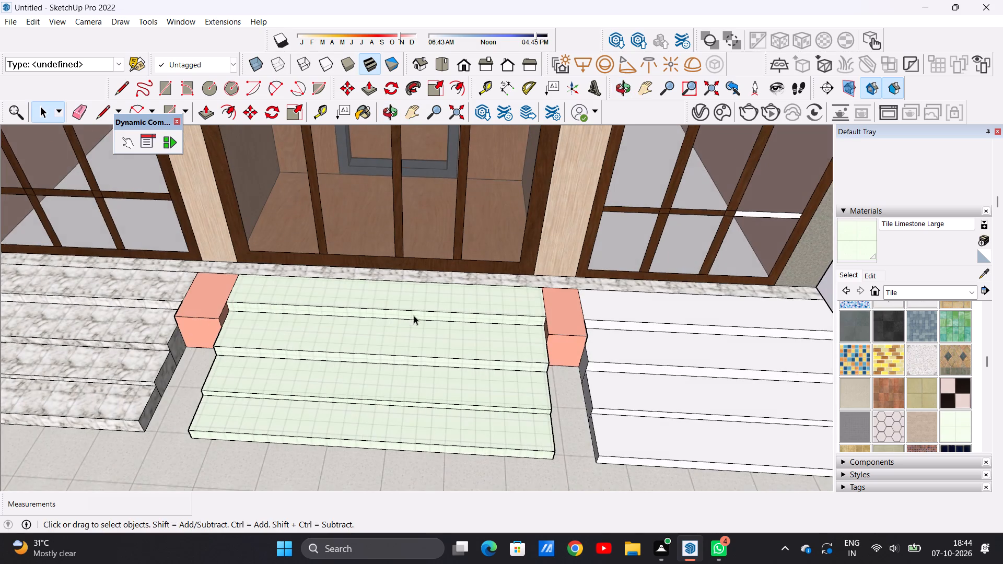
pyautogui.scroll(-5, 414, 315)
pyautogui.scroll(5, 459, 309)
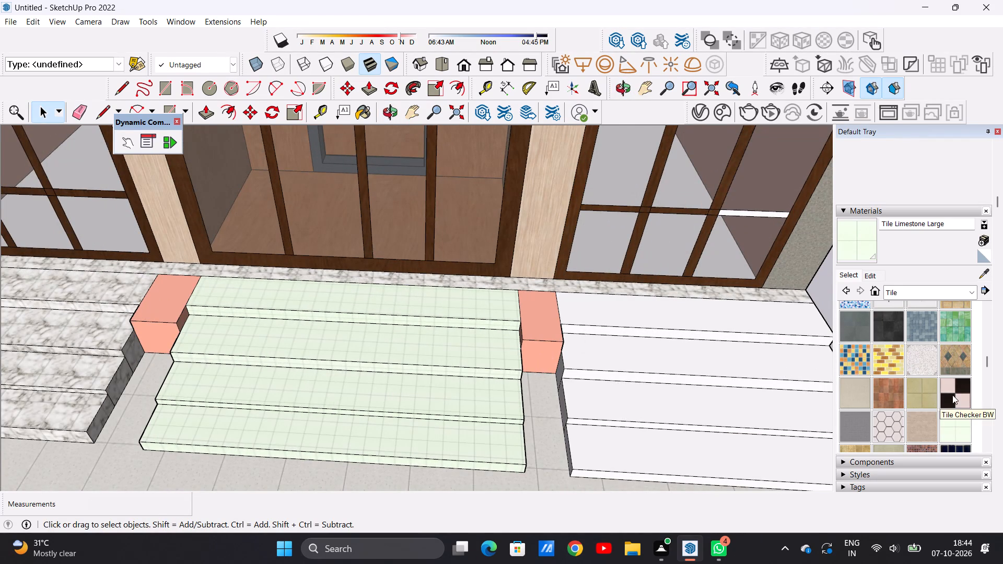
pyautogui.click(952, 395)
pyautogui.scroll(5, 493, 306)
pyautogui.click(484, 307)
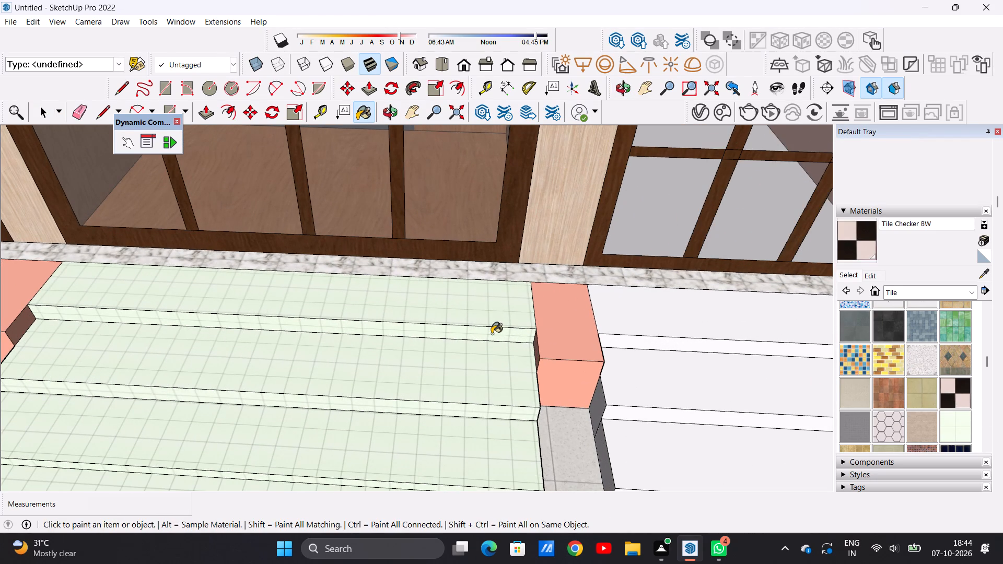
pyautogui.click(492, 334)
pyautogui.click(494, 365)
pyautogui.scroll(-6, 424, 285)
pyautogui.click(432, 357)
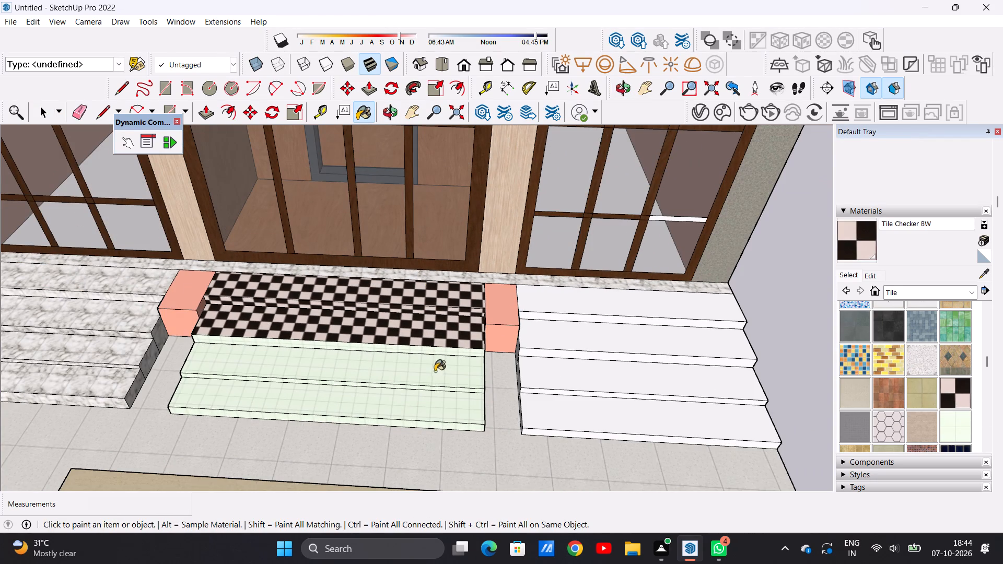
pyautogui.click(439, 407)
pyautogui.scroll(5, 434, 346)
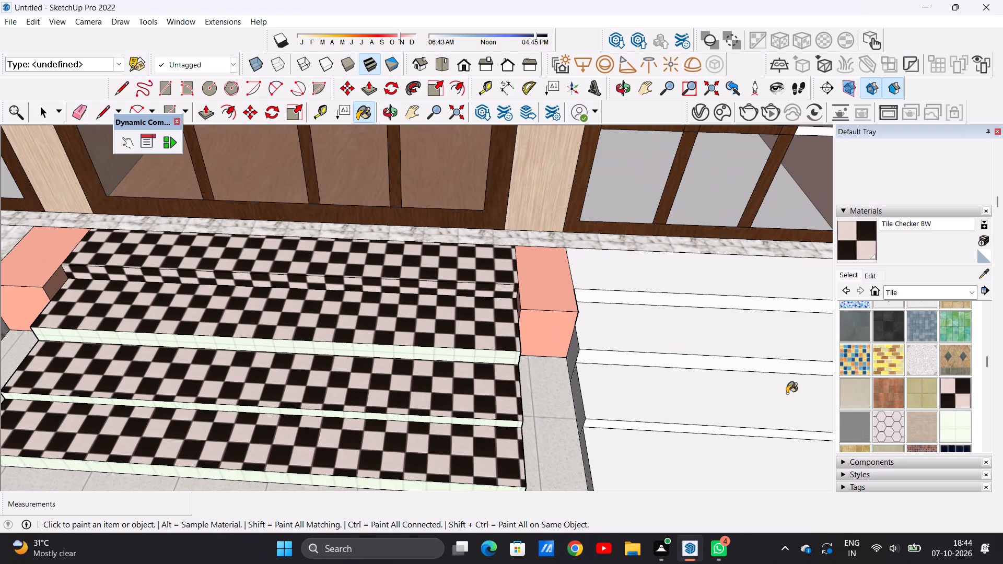
# Repaint the central flight's four treads and its top riser with Tile Hexagon White.
pyautogui.scroll(-1, 885, 390)
pyautogui.click(884, 361)
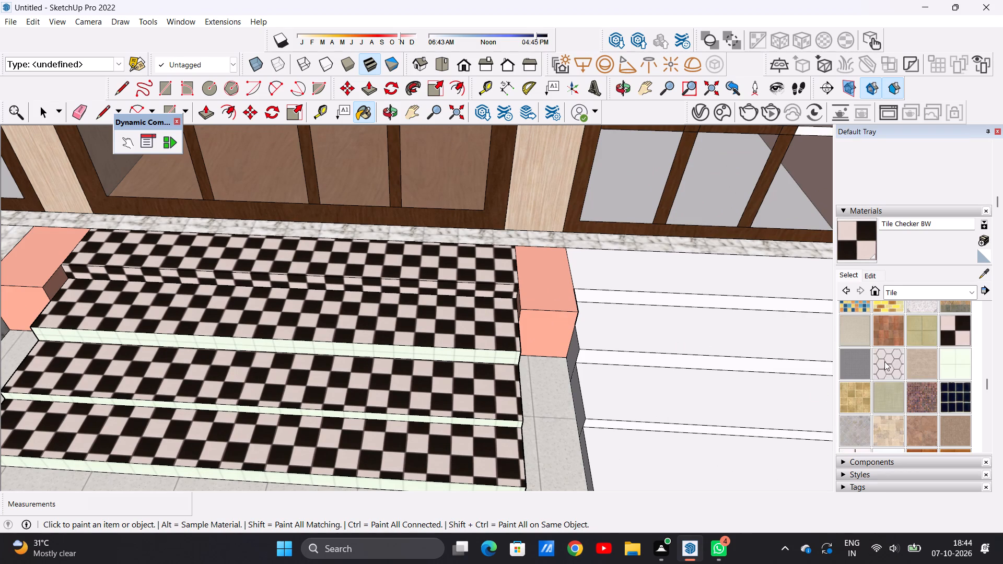
pyautogui.click(428, 308)
pyautogui.click(421, 258)
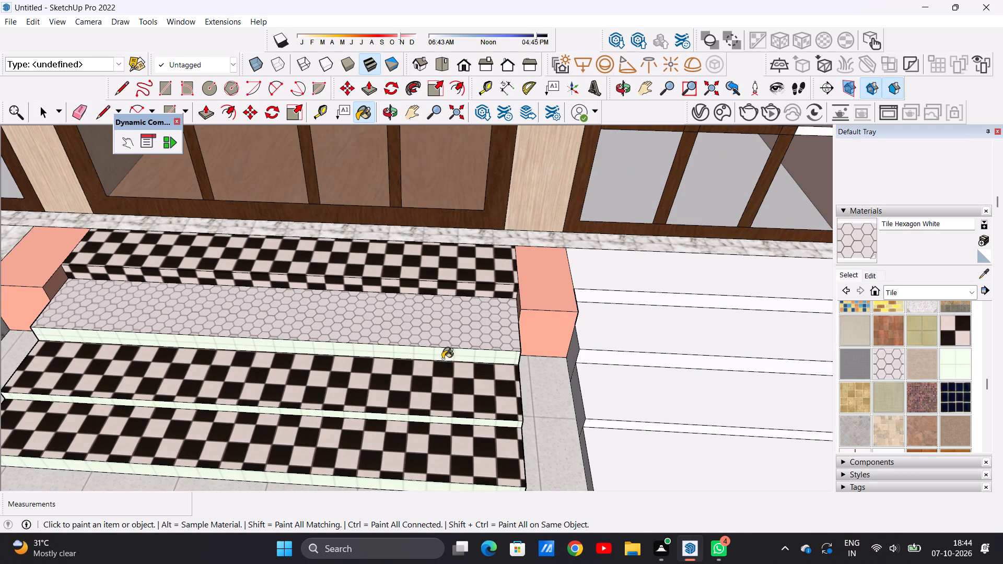
pyautogui.click(431, 292)
pyautogui.click(447, 384)
pyautogui.click(449, 446)
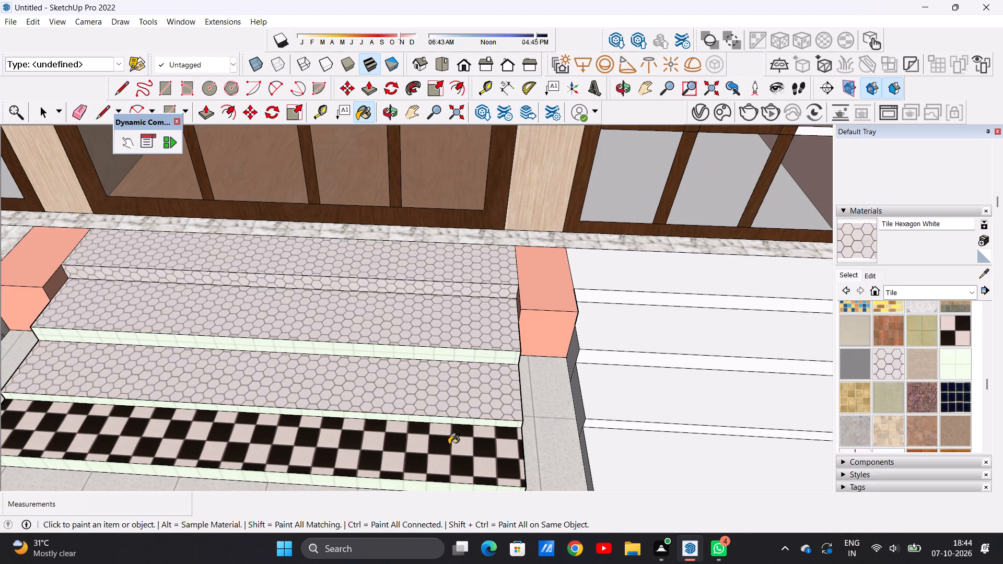
pyautogui.scroll(-5, 352, 379)
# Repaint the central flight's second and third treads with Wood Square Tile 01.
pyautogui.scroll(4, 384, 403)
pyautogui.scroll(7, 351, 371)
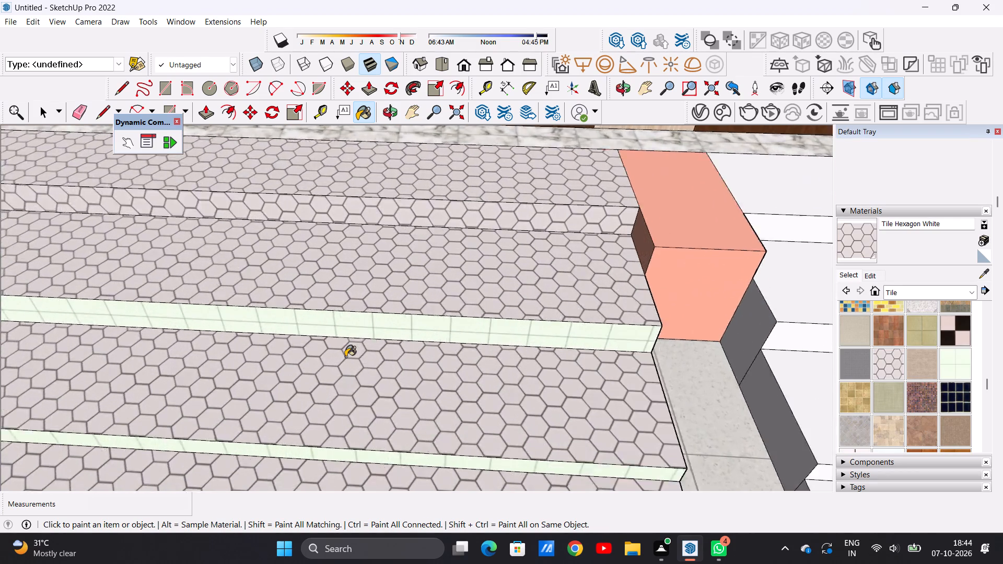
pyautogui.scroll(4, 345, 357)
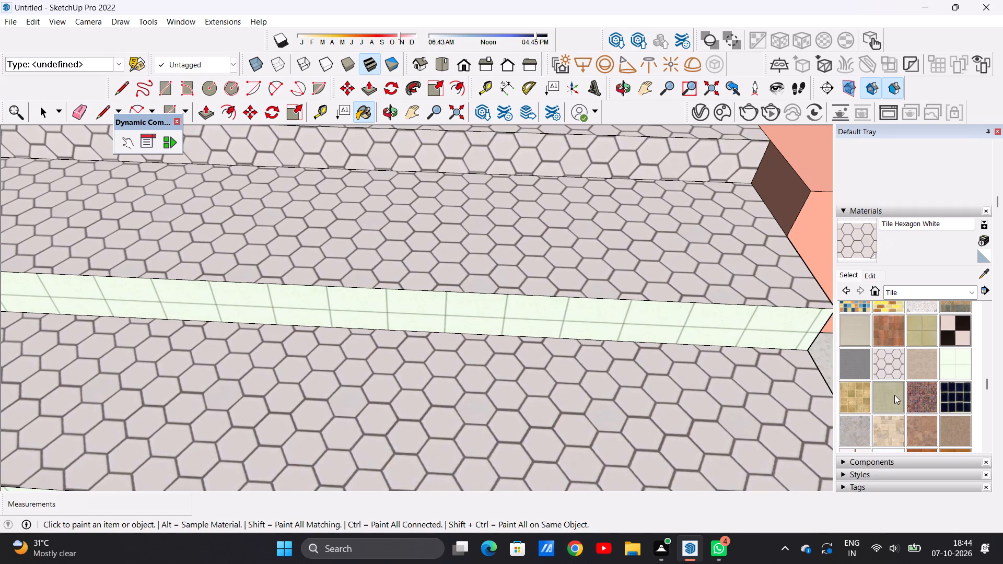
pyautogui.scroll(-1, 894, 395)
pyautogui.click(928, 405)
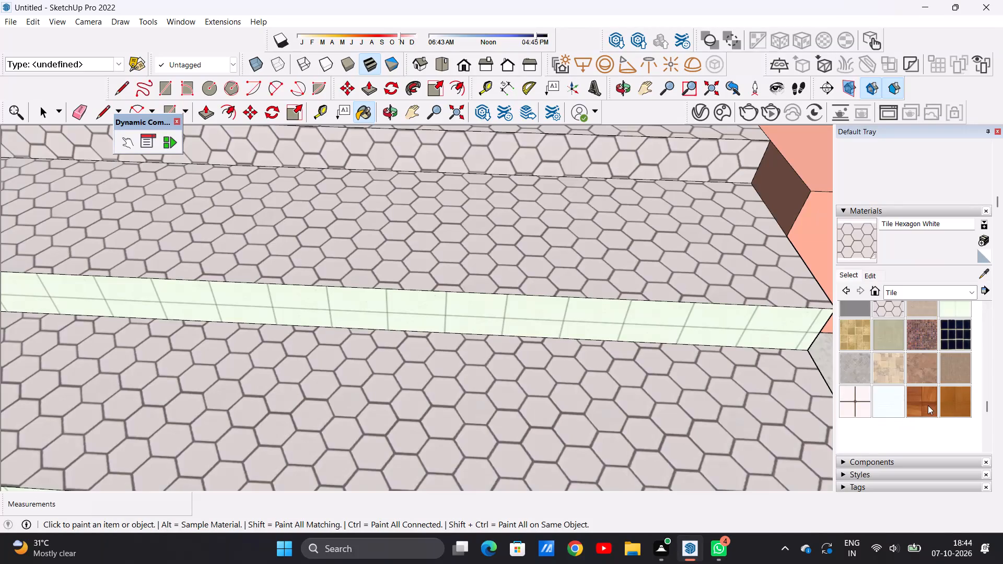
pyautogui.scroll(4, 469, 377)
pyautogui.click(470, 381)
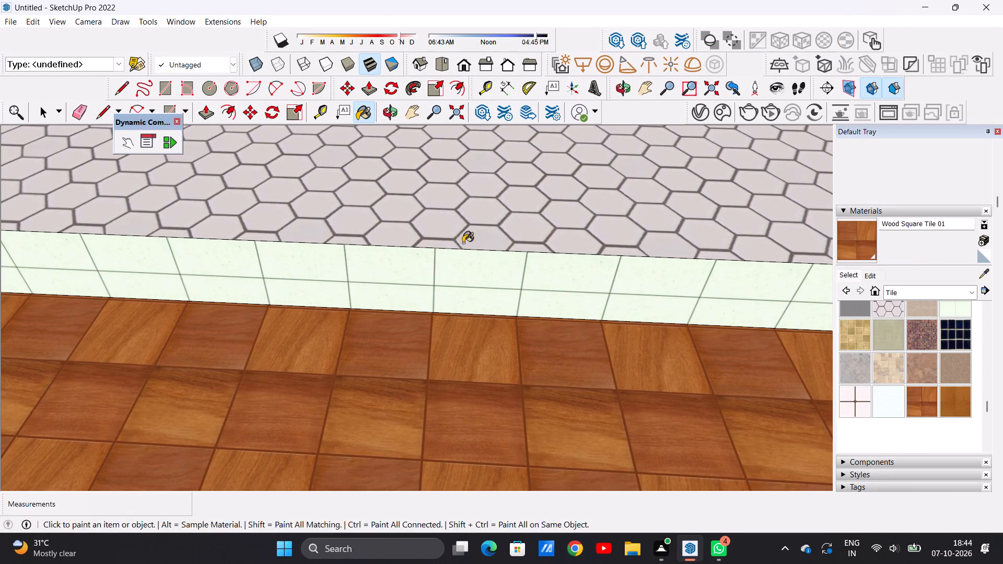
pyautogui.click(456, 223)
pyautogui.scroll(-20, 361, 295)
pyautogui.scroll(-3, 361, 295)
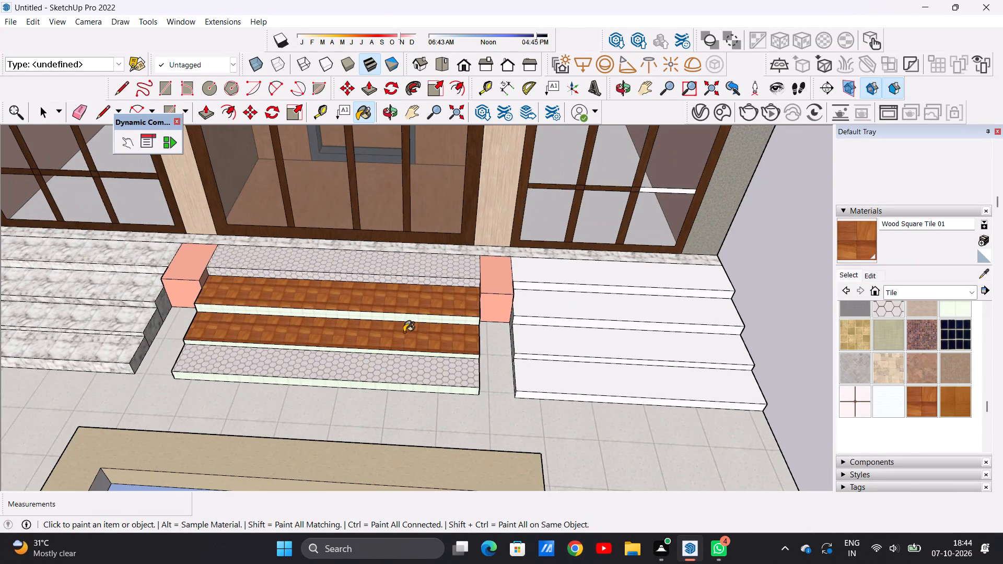
# Repaint the central flight's second and third treads and the riser between them with Tile Travertine 2 inch.
pyautogui.scroll(3, 401, 272)
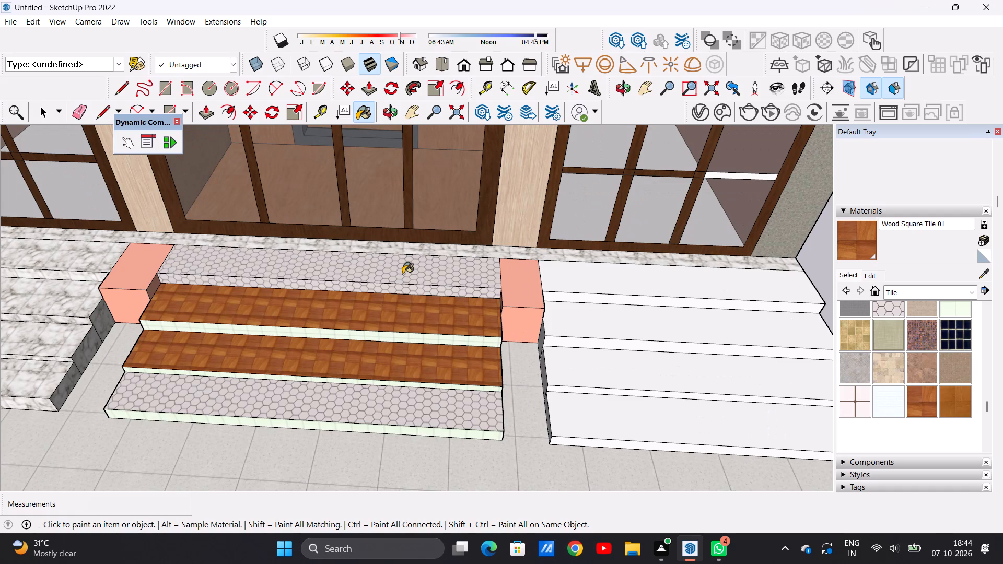
pyautogui.scroll(9, 403, 327)
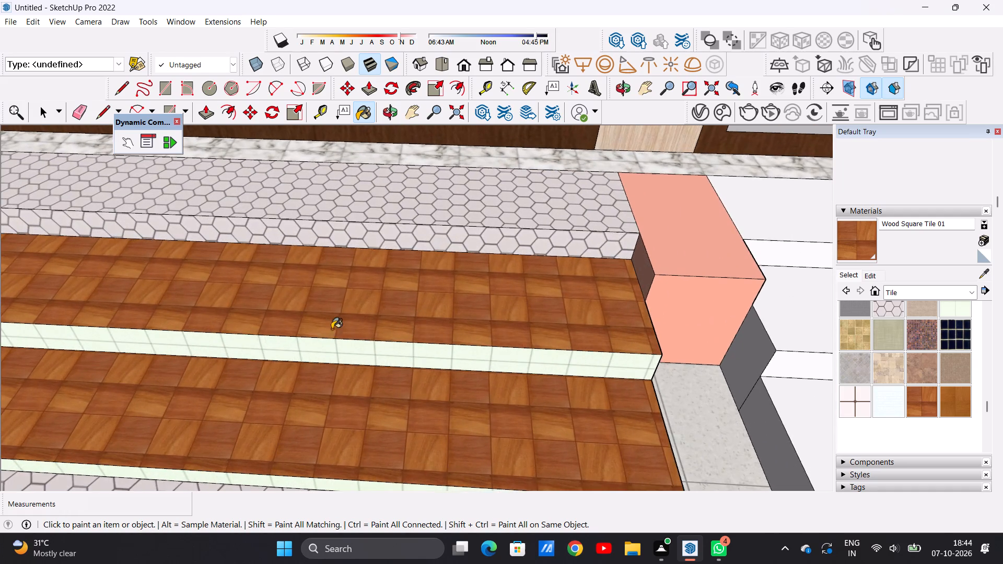
pyautogui.scroll(-12, 324, 310)
pyautogui.scroll(2, 401, 325)
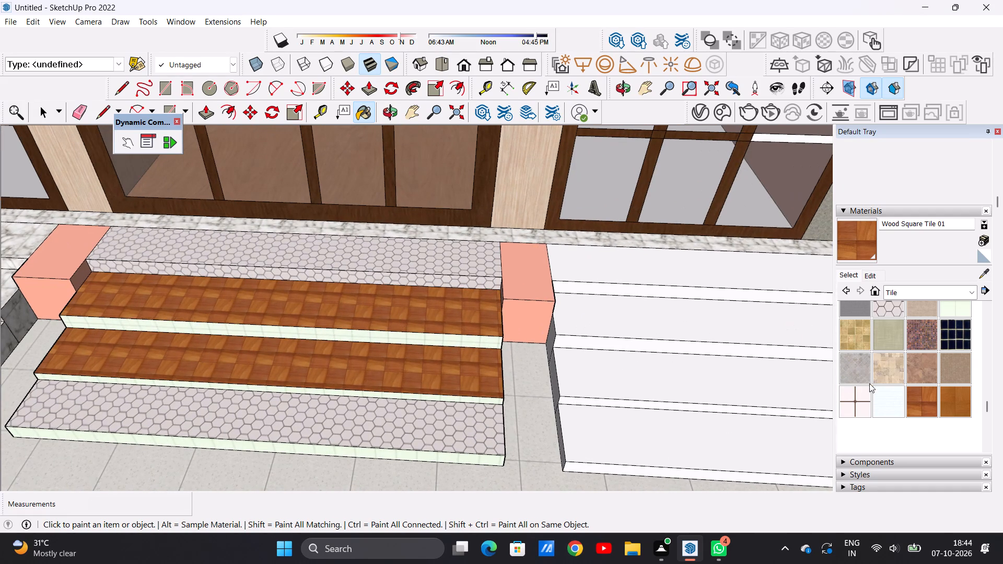
pyautogui.scroll(-1, 868, 373)
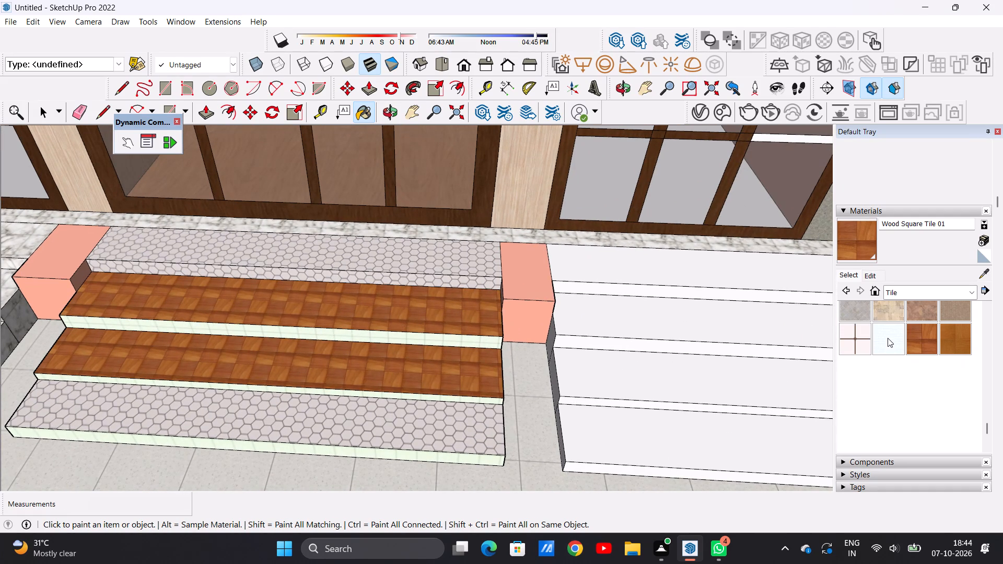
pyautogui.scroll(1, 888, 338)
pyautogui.click(855, 369)
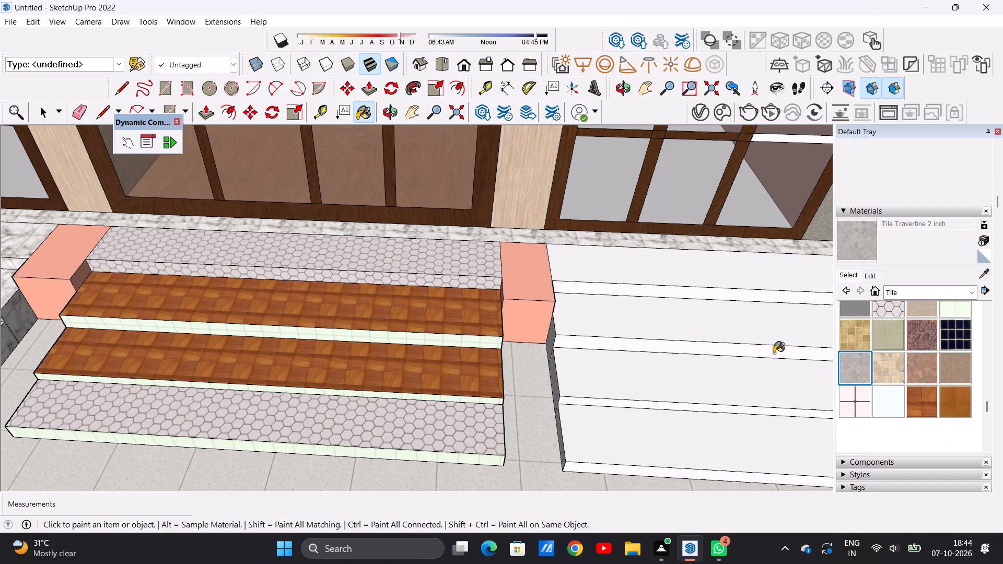
pyautogui.scroll(5, 433, 302)
pyautogui.click(425, 315)
pyautogui.click(459, 395)
pyautogui.scroll(3, 439, 354)
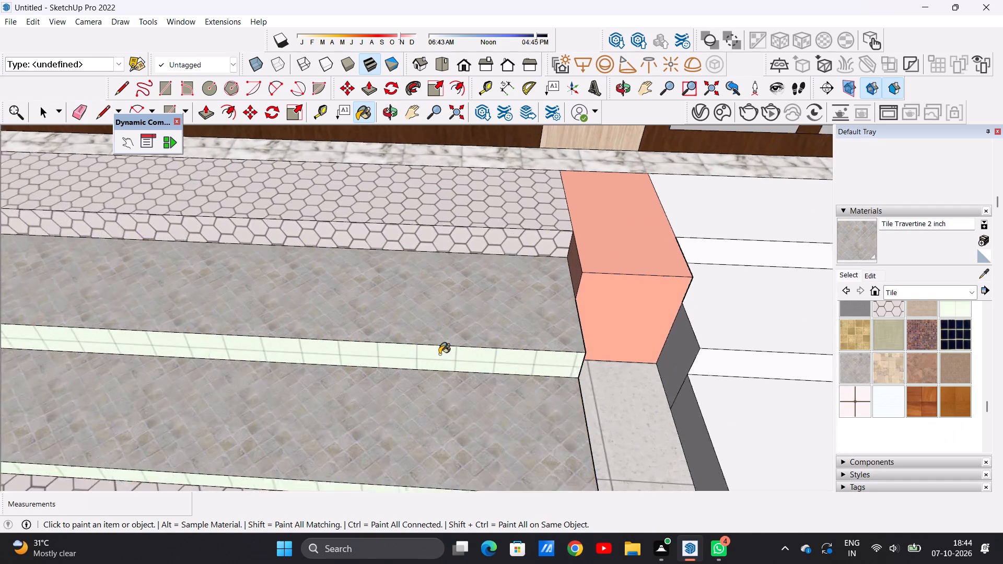
pyautogui.scroll(10, 439, 354)
pyautogui.click(439, 358)
pyautogui.scroll(11, 430, 324)
pyautogui.scroll(-20, 431, 334)
pyautogui.scroll(-20, 431, 334)
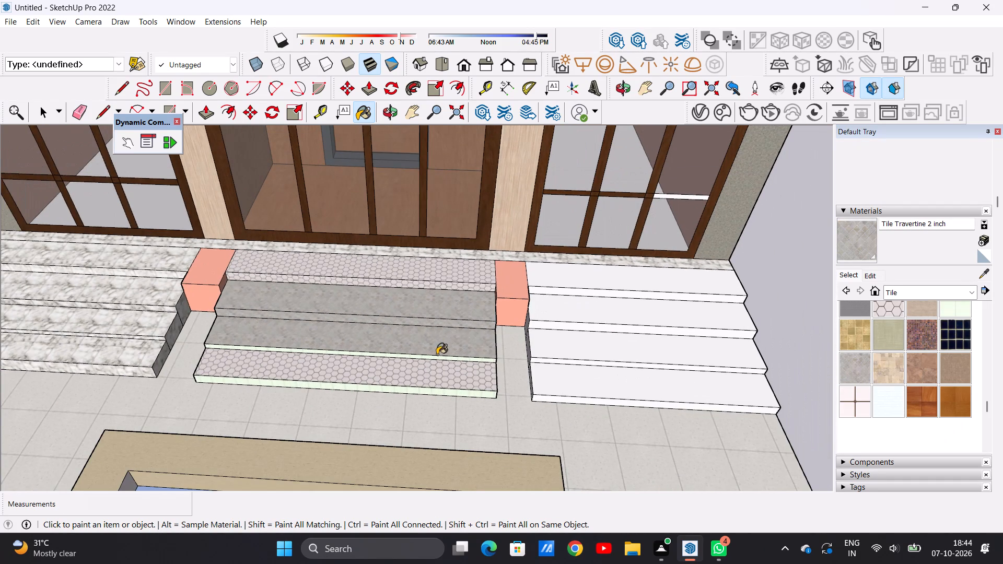
# Repaint the central flight's top tread with Tile Limestone Large.
pyautogui.moveTo(433, 376); pyautogui.dragTo(262, 375, button='middle')
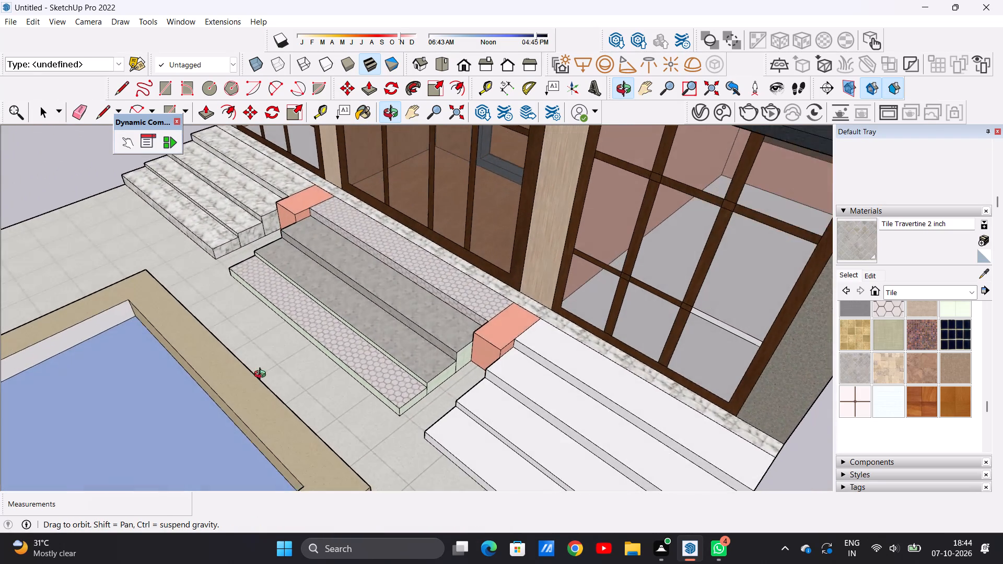
pyautogui.moveTo(262, 375); pyautogui.dragTo(263, 375, button='middle')
pyautogui.scroll(7, 428, 298)
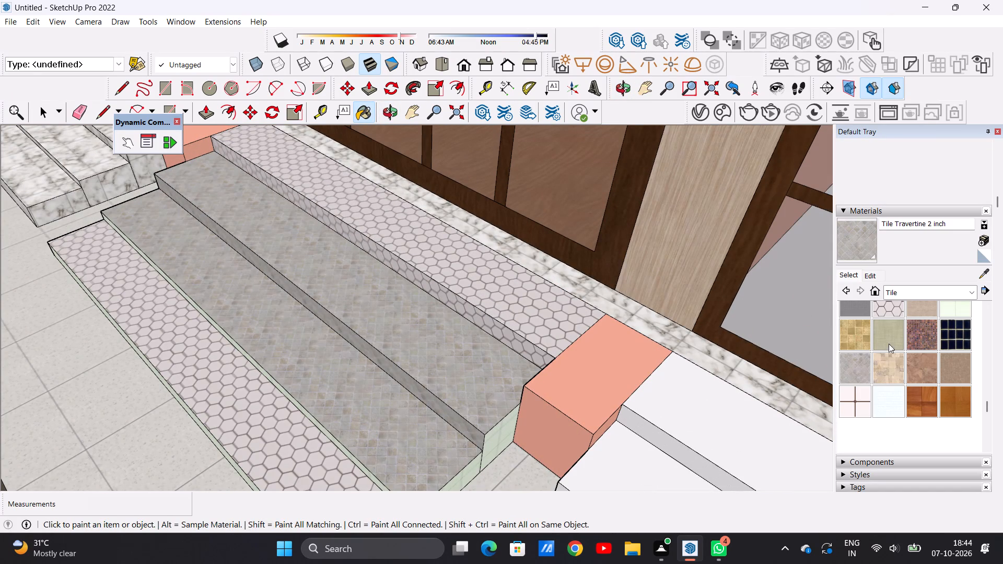
pyautogui.scroll(1, 919, 356)
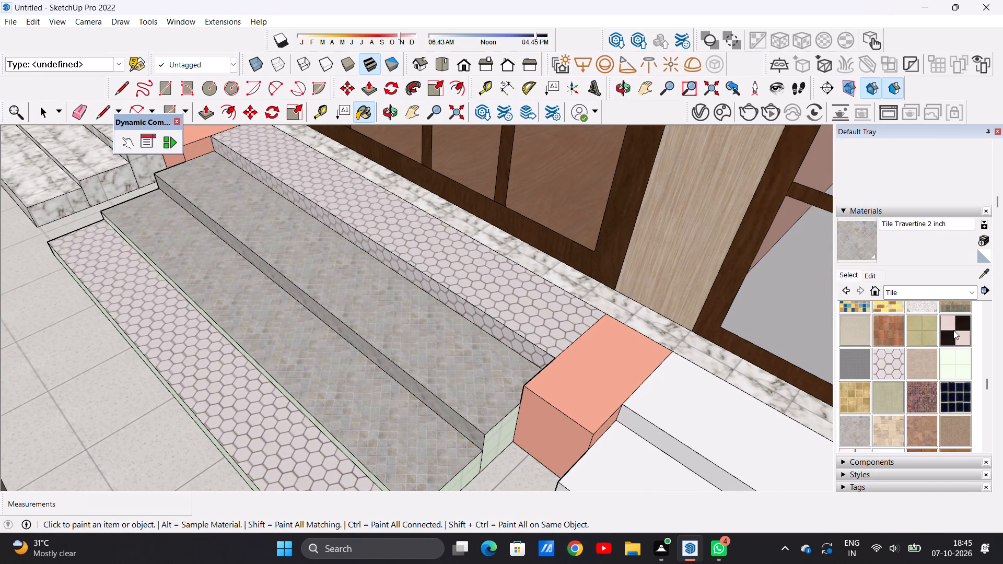
pyautogui.click(964, 359)
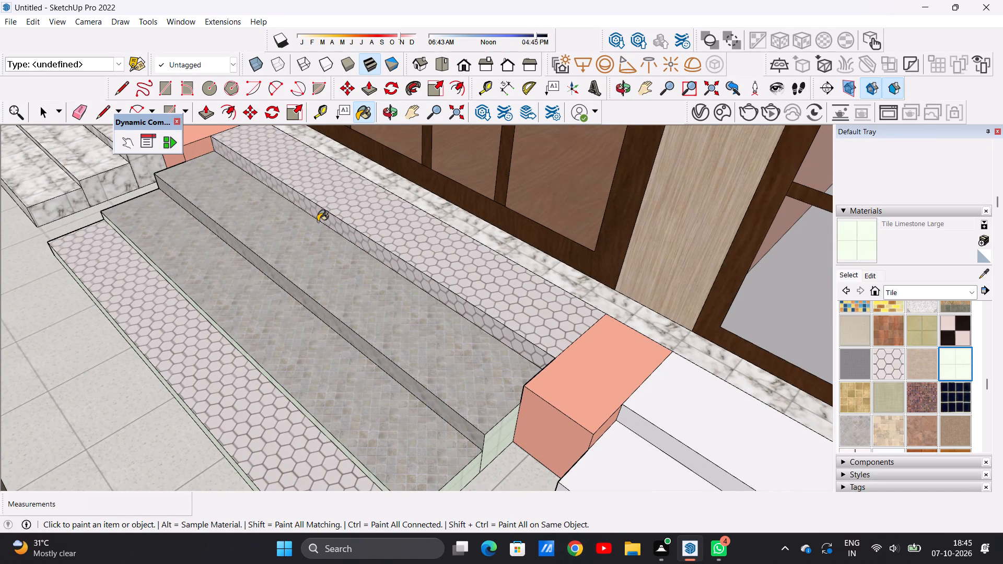
pyautogui.scroll(-9, 309, 220)
pyautogui.scroll(6, 387, 224)
pyautogui.click(366, 229)
pyautogui.scroll(-9, 326, 238)
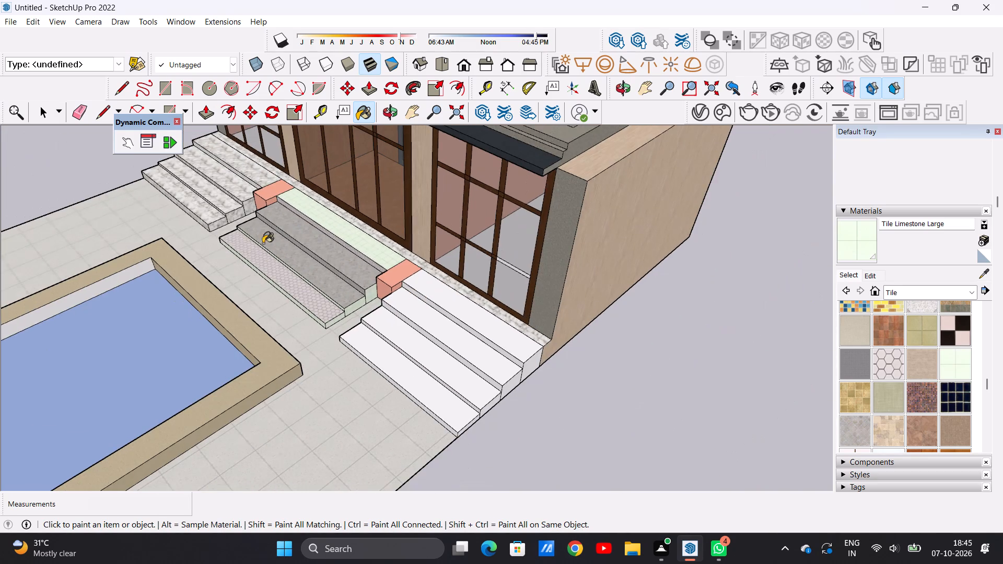
# Repaint the central flight's top riser, three lower treads and the riser between the second and third treads with Tile Limestone Large.
pyautogui.moveTo(208, 246); pyautogui.dragTo(301, 175, button='middle')
pyautogui.scroll(7, 349, 265)
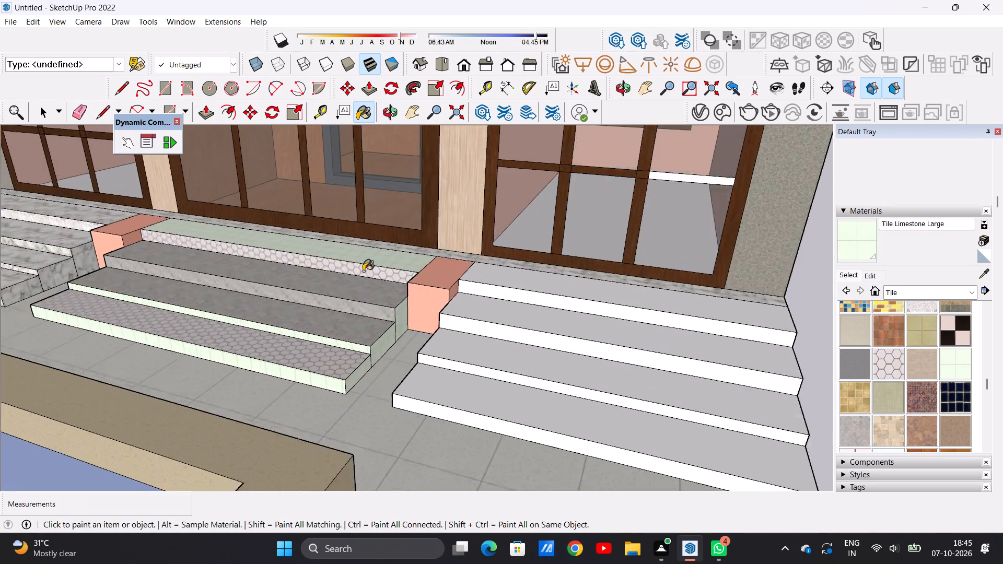
pyautogui.scroll(9, 363, 271)
pyautogui.click(361, 265)
pyautogui.click(333, 324)
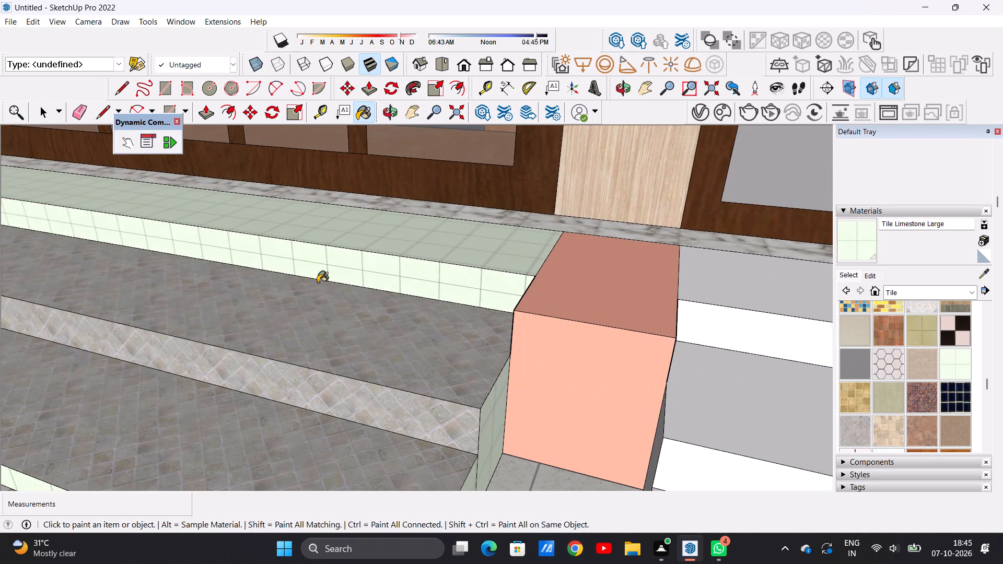
pyautogui.scroll(-9, 325, 279)
pyautogui.moveTo(269, 315); pyautogui.dragTo(269, 288, button='middle')
pyautogui.scroll(11, 276, 300)
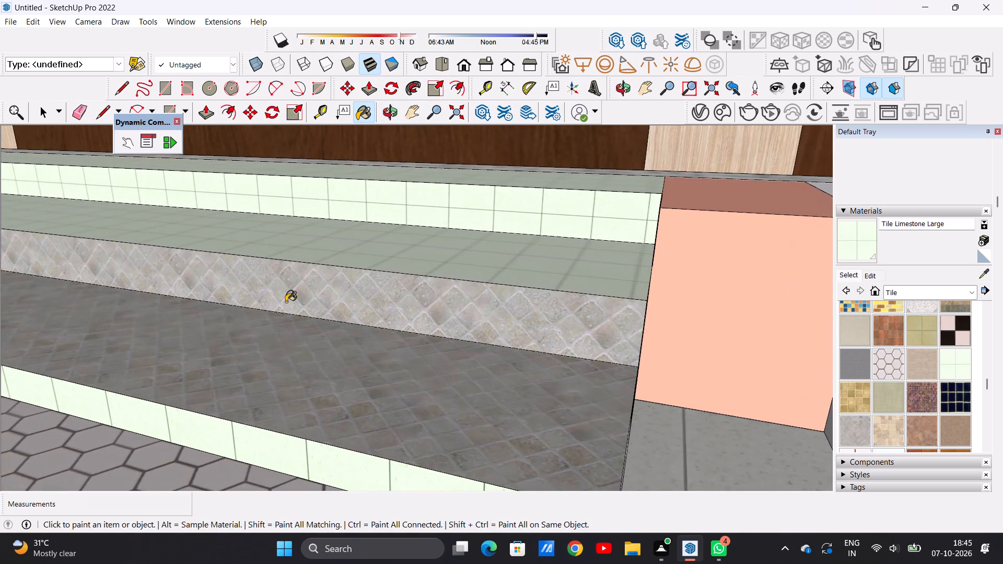
pyautogui.click(288, 293)
pyautogui.click(288, 358)
pyautogui.scroll(-12, 314, 327)
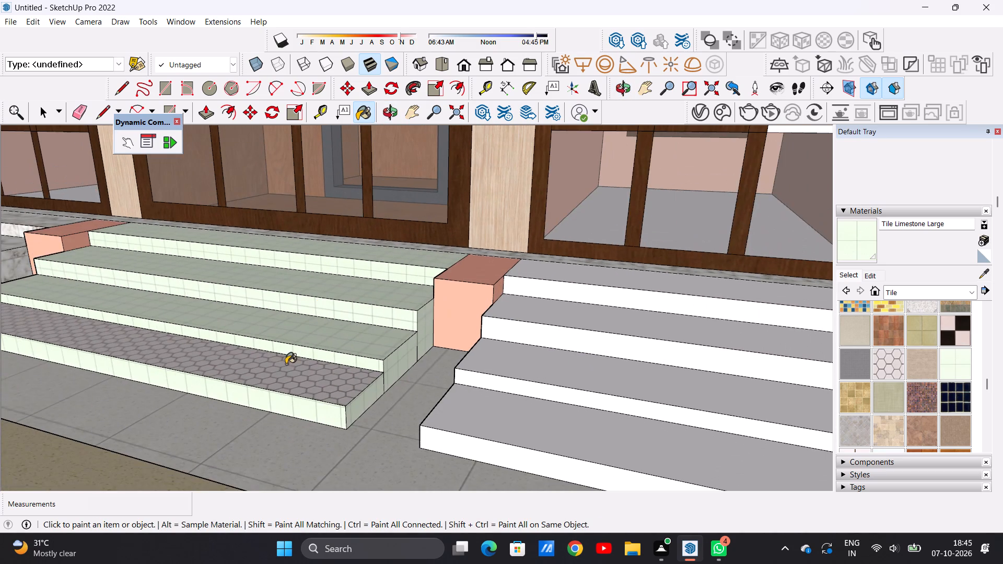
pyautogui.click(286, 364)
# Paint the central flight's stepped end faces on the side facing the marble flight with Tile Limestone Large.
pyautogui.scroll(-7, 279, 324)
pyautogui.moveTo(178, 304); pyautogui.dragTo(417, 278, button='middle')
pyautogui.scroll(1, 194, 304)
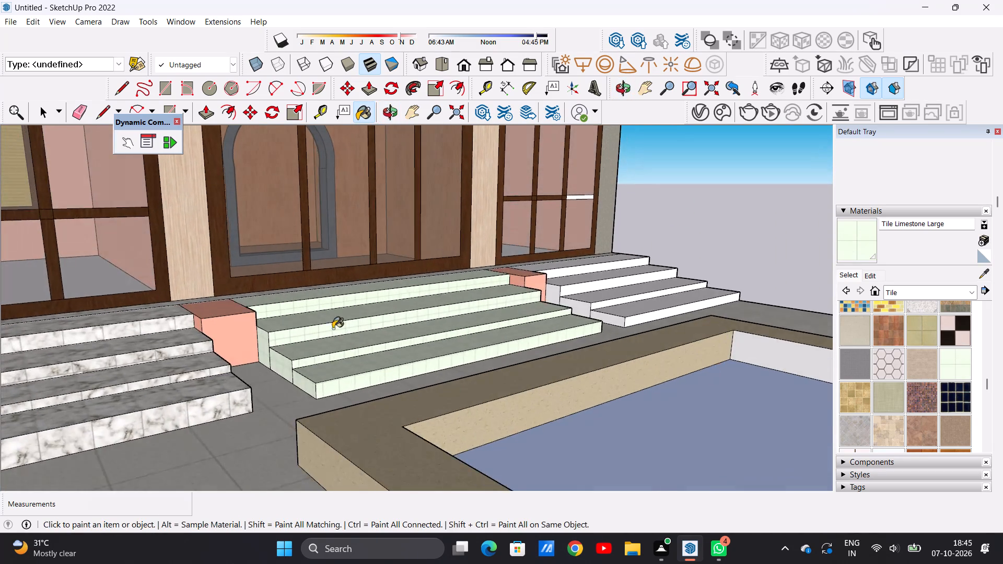
pyautogui.scroll(6, 297, 361)
pyautogui.scroll(-2, 283, 375)
pyautogui.scroll(2, 283, 375)
pyautogui.click(263, 374)
pyautogui.click(305, 407)
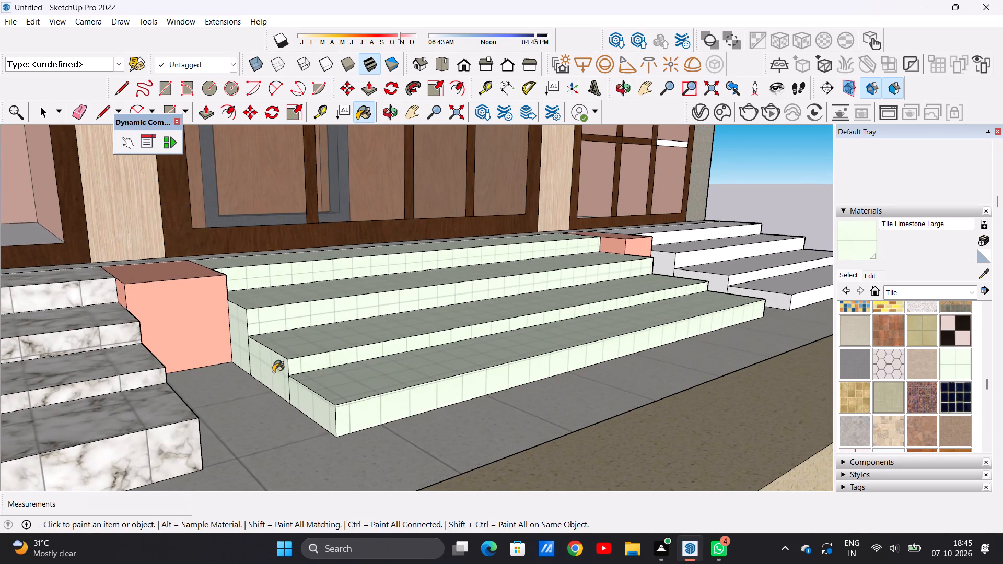
pyautogui.click(231, 333)
# Examine the painted step flights together with the pool and the full front facade.
pyautogui.scroll(-16, 203, 344)
pyautogui.moveTo(297, 339); pyautogui.dragTo(0, 384, button='middle')
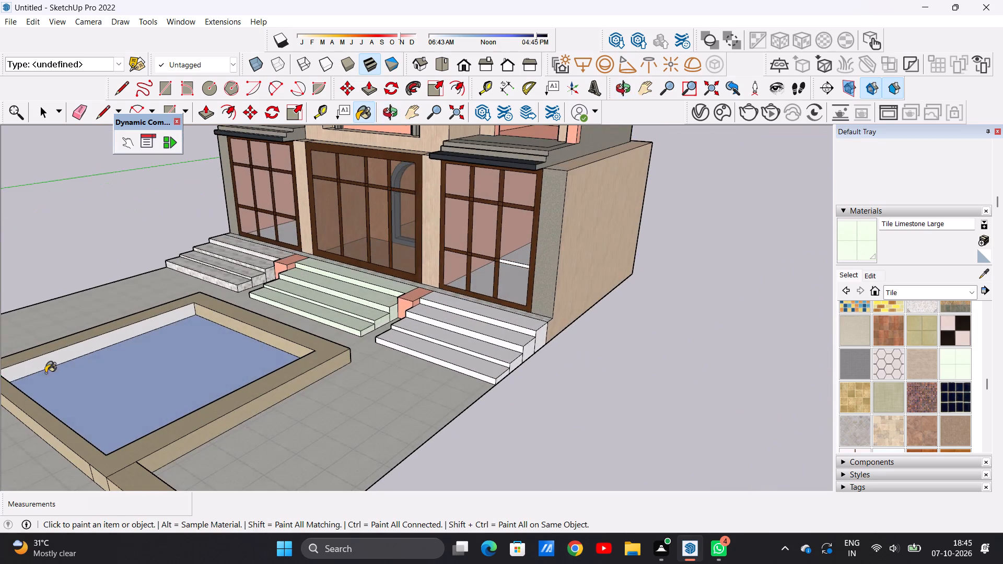
pyautogui.scroll(1, 279, 338)
pyautogui.scroll(-1, 279, 338)
pyautogui.scroll(5, 279, 337)
pyautogui.scroll(-1, 305, 325)
pyautogui.scroll(-5, 381, 309)
pyautogui.scroll(5, 412, 308)
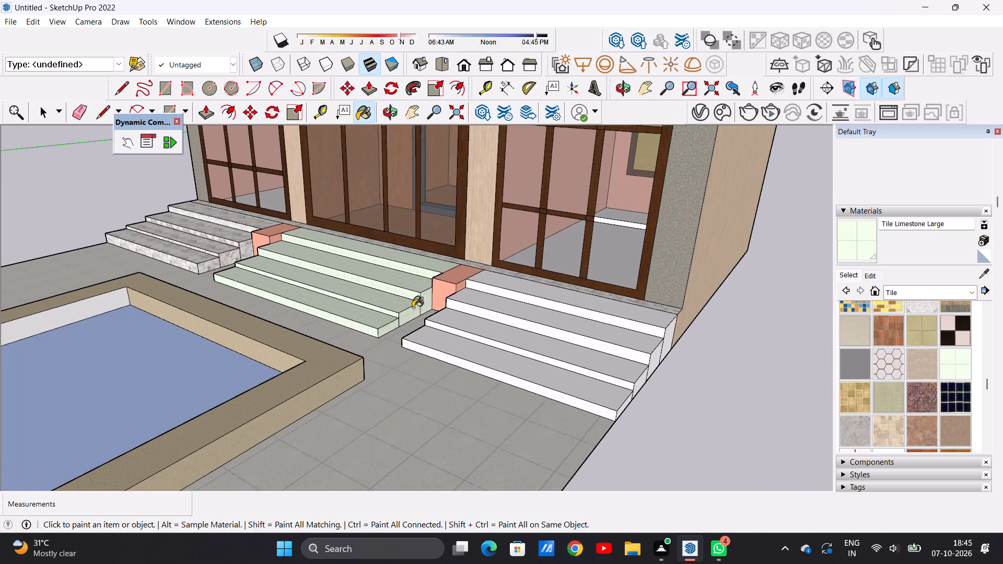
pyautogui.scroll(-5, 331, 293)
pyautogui.moveTo(295, 301); pyautogui.dragTo(424, 282, button='middle')
pyautogui.scroll(-9, 346, 277)
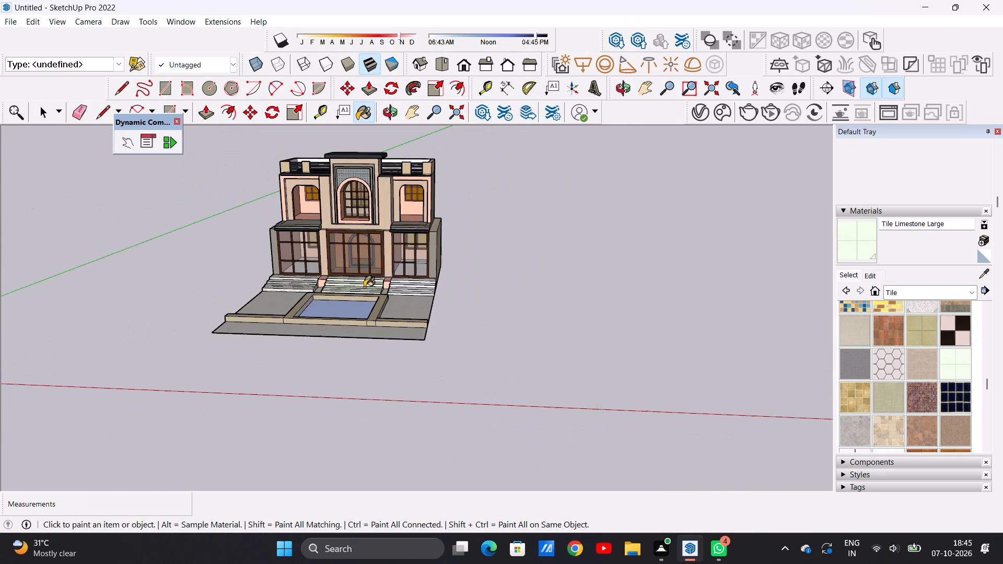
pyautogui.scroll(-1, 364, 287)
pyautogui.scroll(8, 329, 207)
pyautogui.moveTo(321, 286); pyautogui.dragTo(337, 272, button='middle')
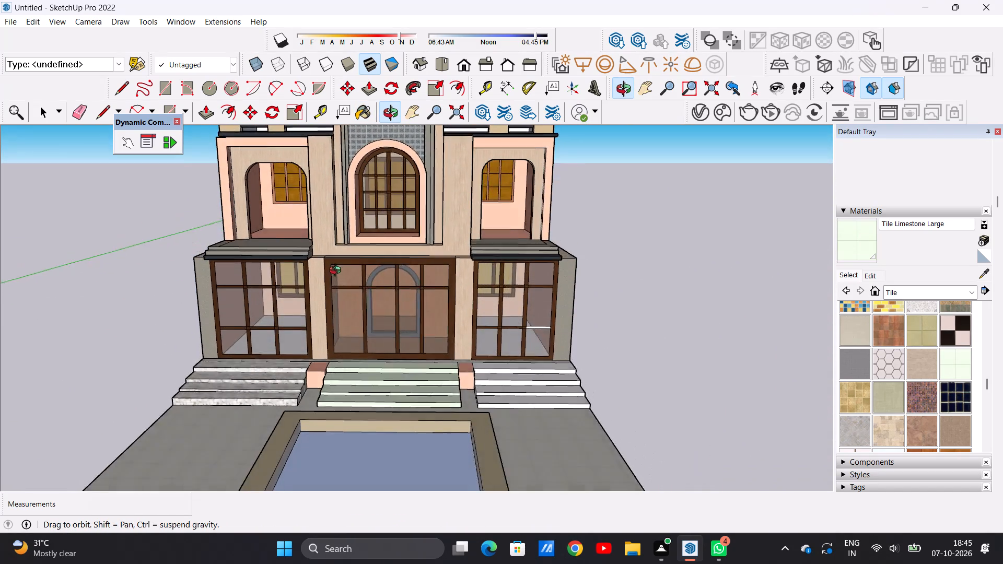
pyautogui.moveTo(337, 272); pyautogui.dragTo(334, 281, button='middle')
pyautogui.scroll(-9, 336, 293)
pyautogui.scroll(8, 350, 220)
pyautogui.scroll(-1, 349, 222)
pyautogui.scroll(4, 349, 222)
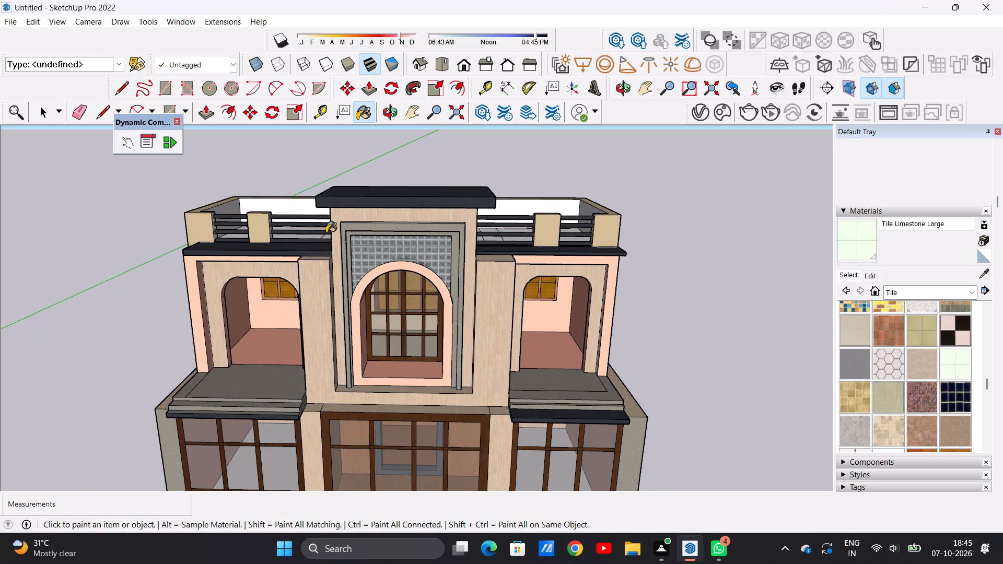
# Compare the three entrance step flights from both sides of the house, including the unpainted right-hand flight.
pyautogui.press('space')
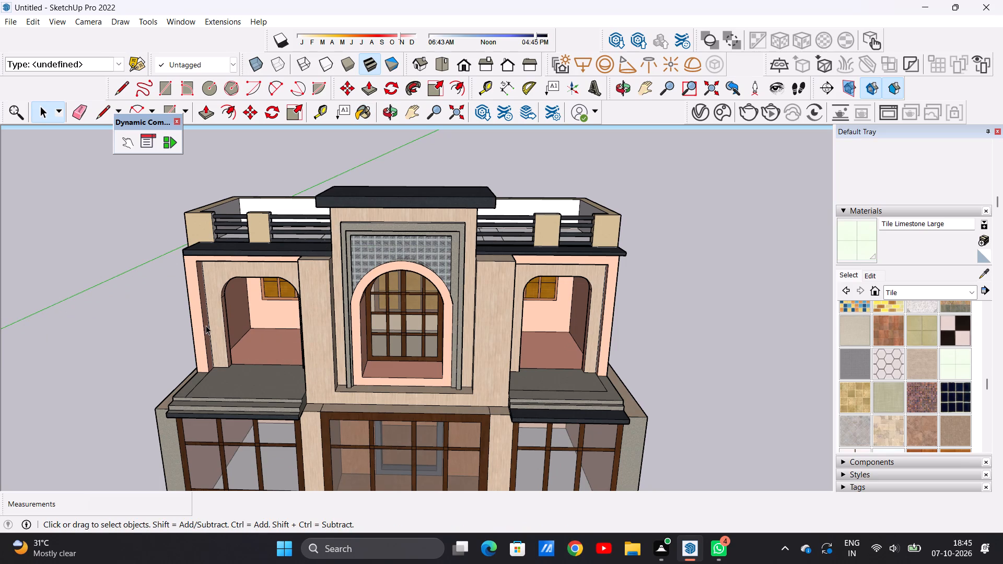
pyautogui.scroll(-4, 208, 289)
pyautogui.scroll(-8, 271, 288)
pyautogui.scroll(6, 203, 380)
pyautogui.moveTo(248, 375); pyautogui.dragTo(381, 354, button='middle')
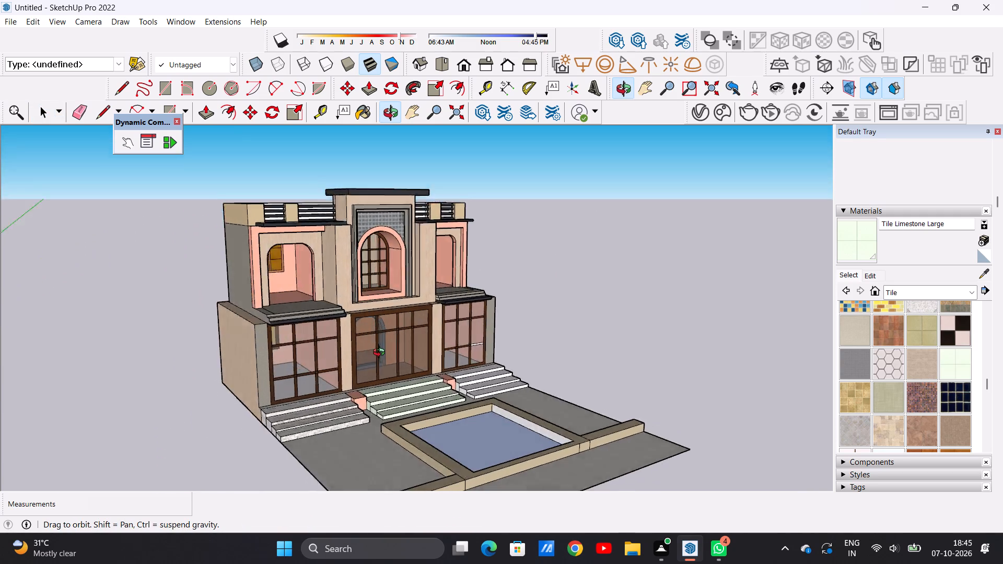
pyautogui.moveTo(381, 354); pyautogui.dragTo(206, 386, button='middle')
pyautogui.scroll(6, 476, 397)
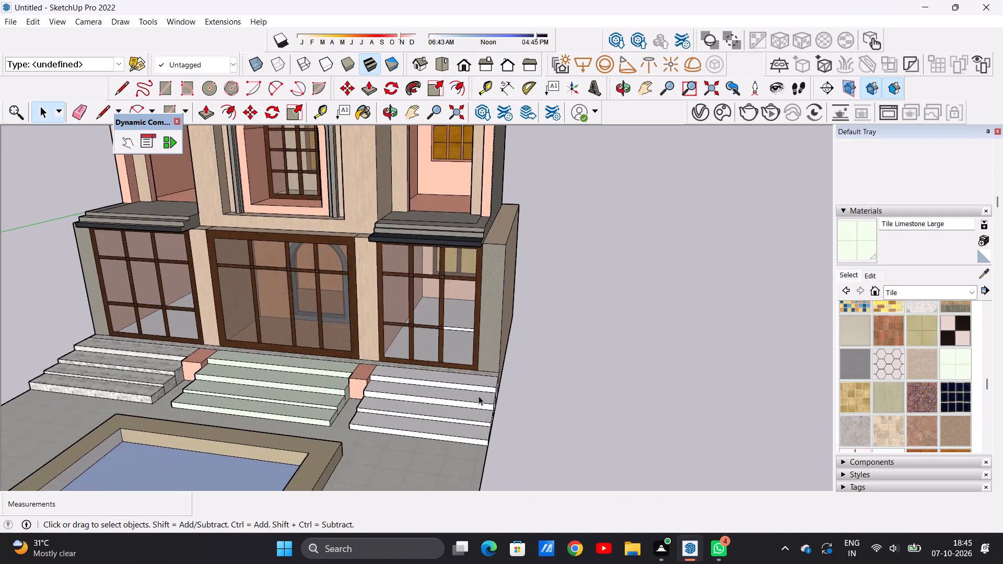
pyautogui.scroll(-1, 454, 405)
pyautogui.scroll(6, 453, 405)
pyautogui.moveTo(400, 397); pyautogui.dragTo(207, 405, button='middle')
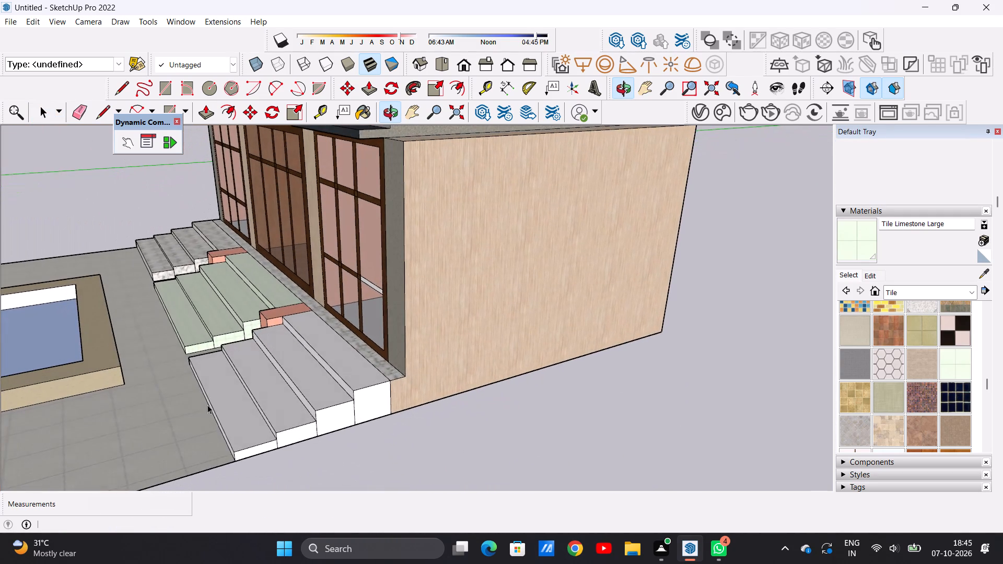
pyautogui.scroll(-5, 263, 380)
pyautogui.moveTo(158, 379); pyautogui.dragTo(322, 352, button='middle')
pyautogui.scroll(7, 179, 334)
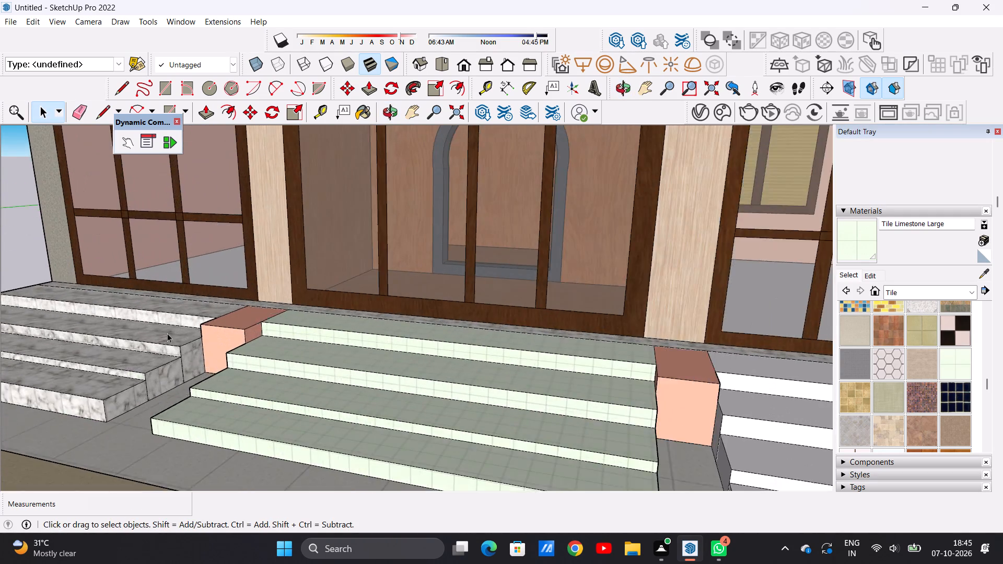
pyautogui.scroll(11, 167, 333)
pyautogui.scroll(-1, 143, 357)
pyautogui.scroll(6, 143, 357)
pyautogui.scroll(-20, 156, 348)
pyautogui.scroll(-1, 156, 348)
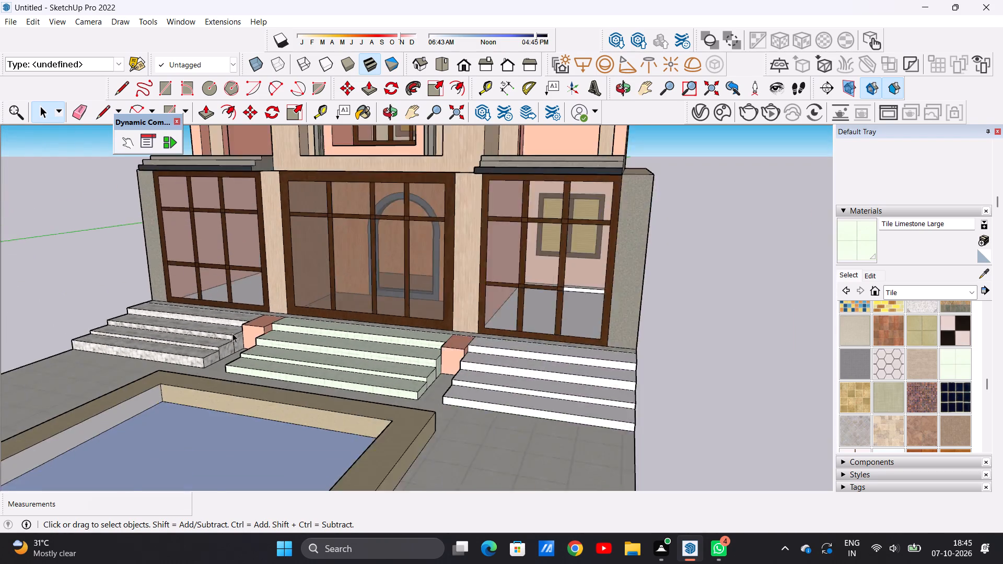
pyautogui.scroll(-10, 232, 333)
pyautogui.scroll(12, 383, 359)
pyautogui.moveTo(400, 342); pyautogui.dragTo(350, 380, button='middle')
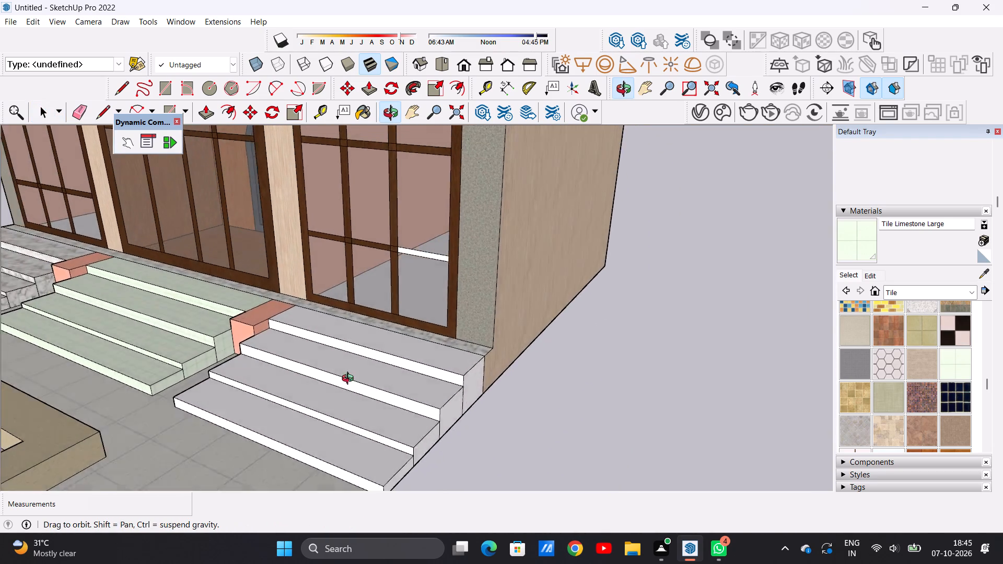
pyautogui.moveTo(350, 380); pyautogui.dragTo(340, 403, button='middle')
# Paint the right-hand flight's top tread with Marble Carrara Gold Floor Tile from the Tile collection.
pyautogui.scroll(3, 421, 371)
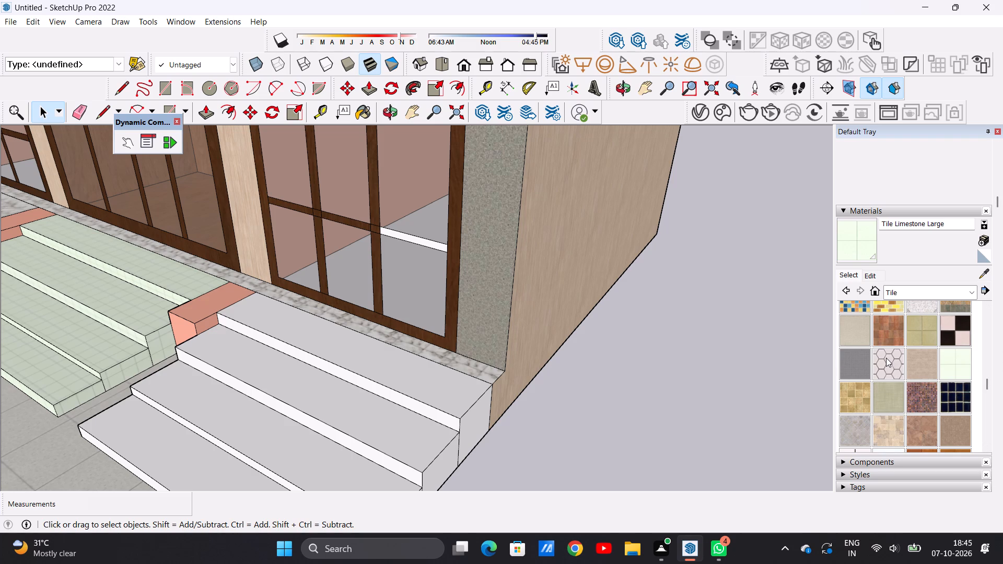
pyautogui.scroll(-1, 886, 358)
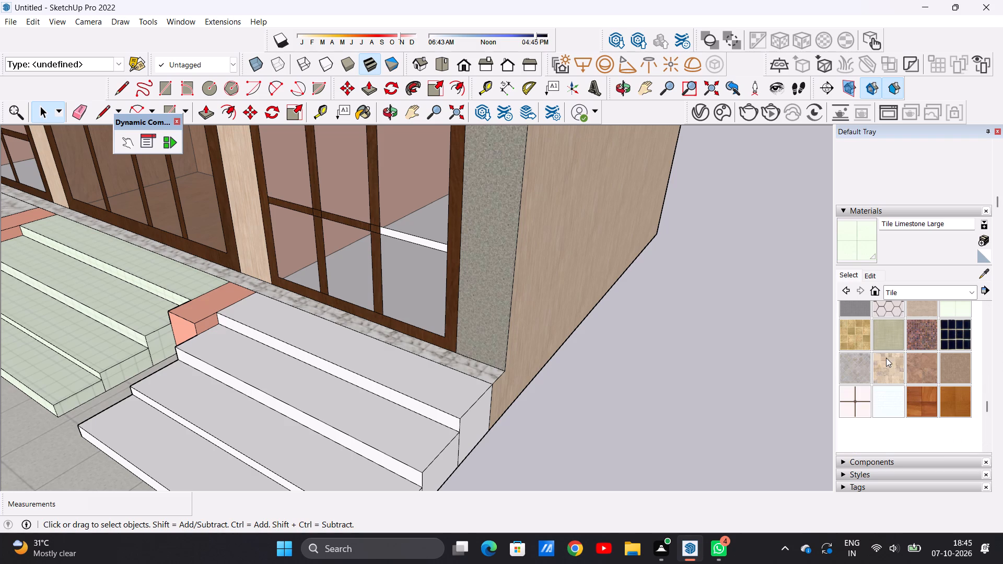
pyautogui.scroll(2, 886, 358)
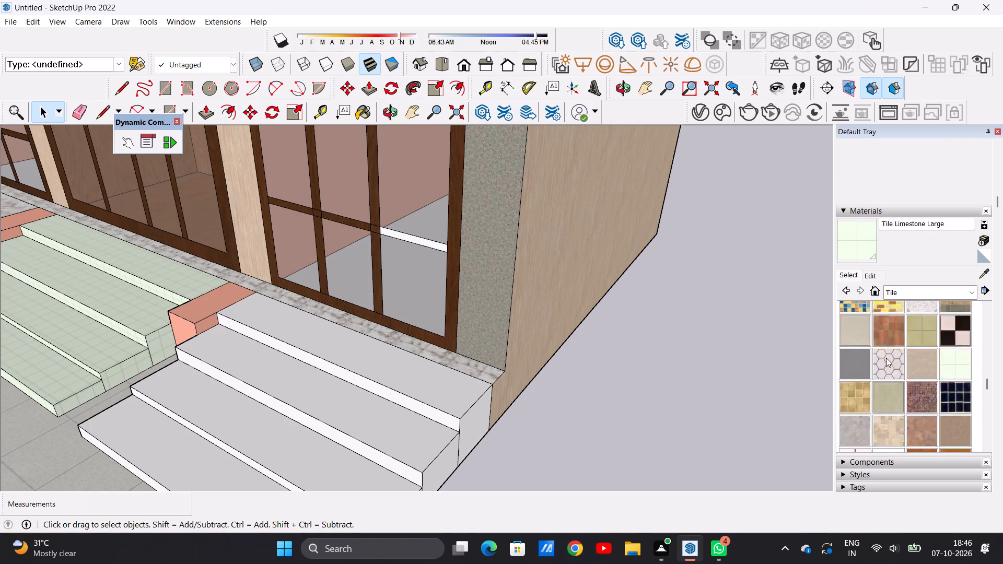
pyautogui.scroll(2, 886, 358)
pyautogui.click(926, 379)
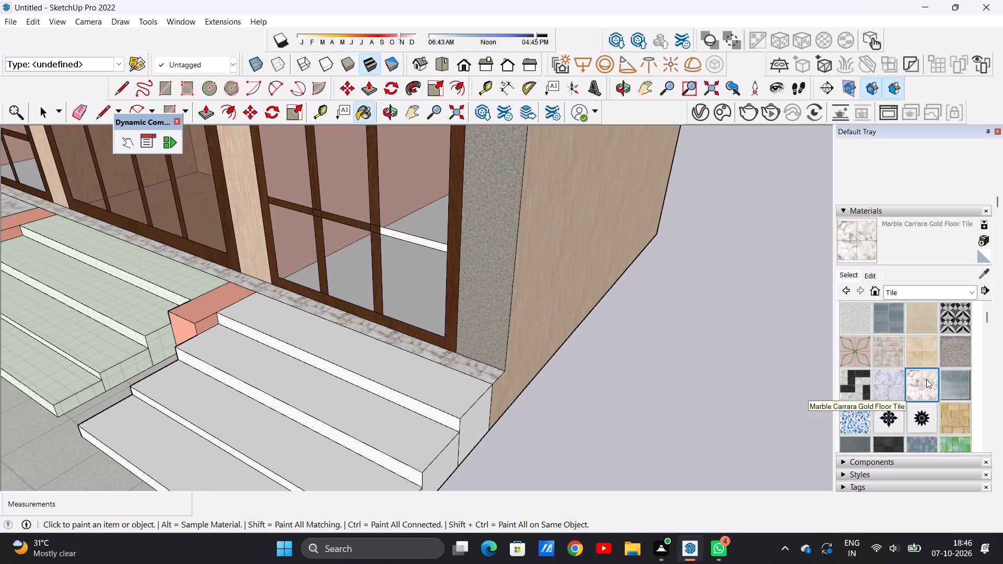
pyautogui.scroll(13, 431, 388)
pyautogui.click(432, 379)
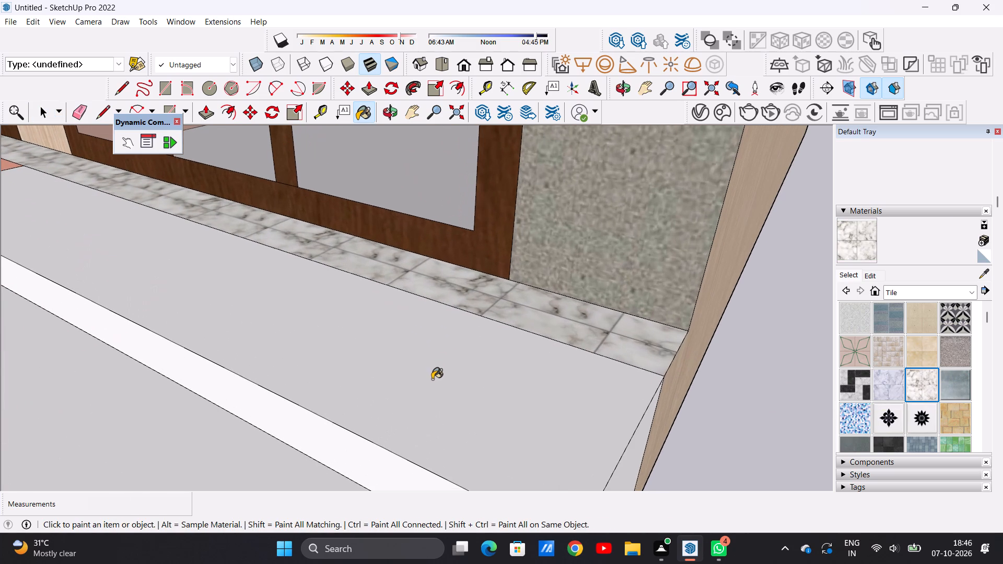
# Paint the right-hand flight's top riser, second tread and two uppermost outer end faces with Marble Carrara Gold Floor Tile.
pyautogui.scroll(-11, 423, 315)
pyautogui.moveTo(480, 381); pyautogui.dragTo(413, 347, button='middle')
pyautogui.scroll(6, 423, 355)
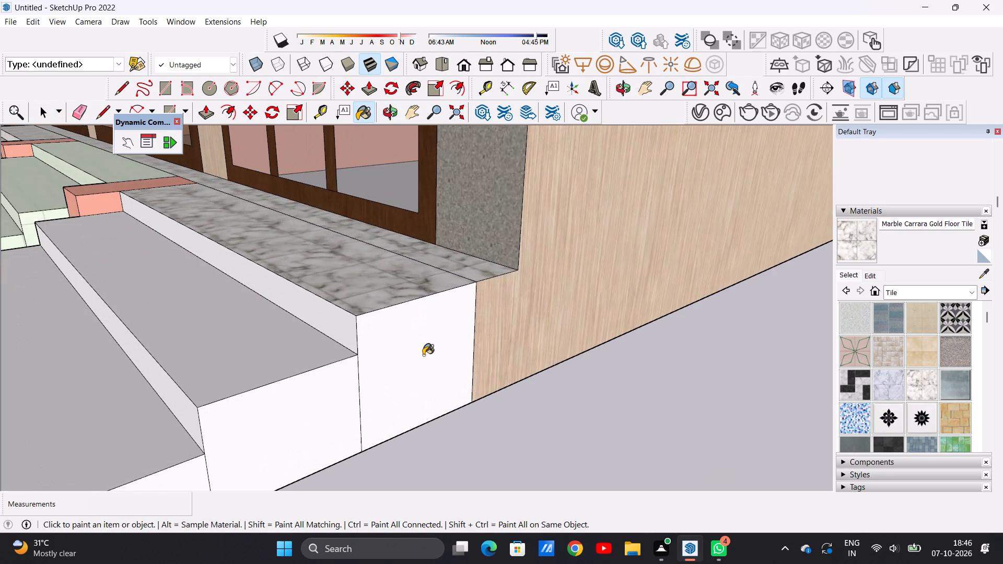
pyautogui.click(423, 356)
pyautogui.scroll(5, 331, 341)
pyautogui.click(349, 324)
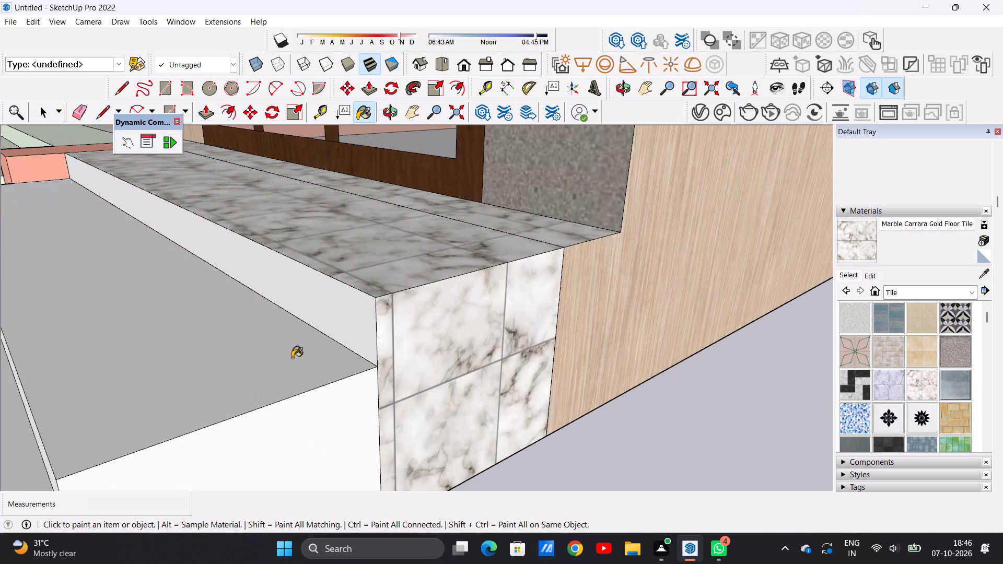
pyautogui.click(292, 358)
pyautogui.scroll(-10, 349, 320)
pyautogui.scroll(7, 325, 385)
pyautogui.click(325, 385)
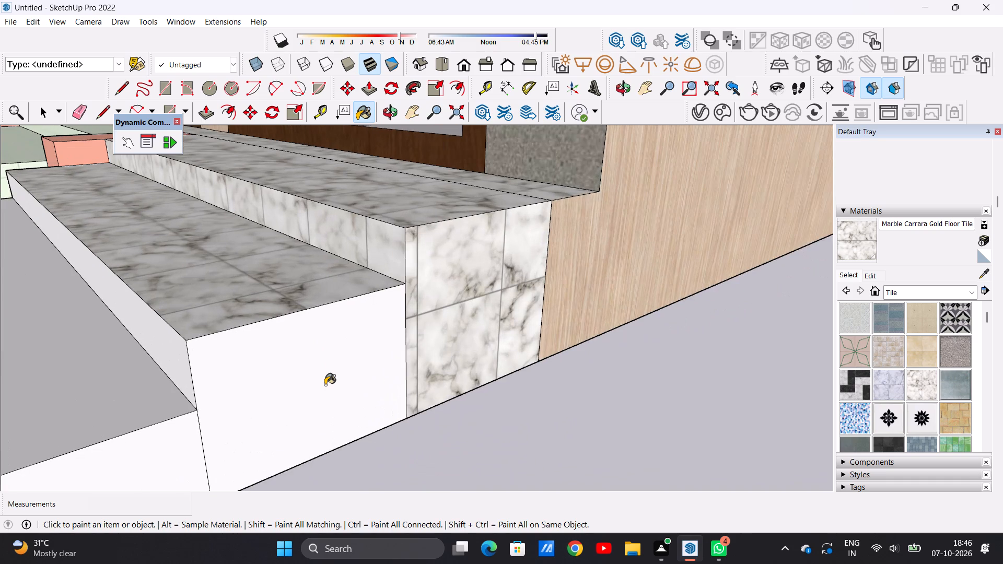
# Paint the right-hand flight's second riser, third tread and third outer end face with Marble Carrara Gold Floor Tile.
pyautogui.scroll(-14, 313, 317)
pyautogui.moveTo(203, 315); pyautogui.dragTo(258, 286, button='middle')
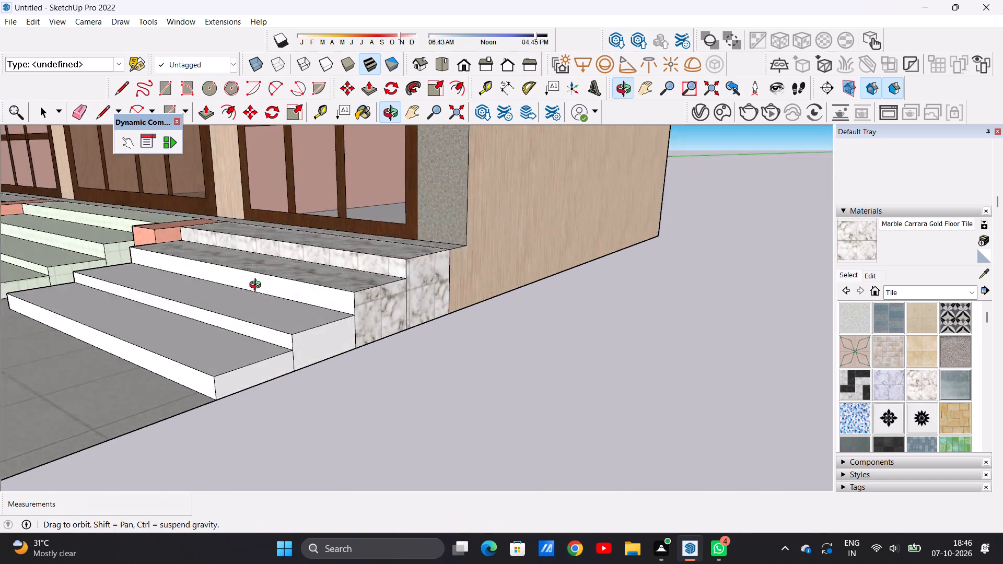
pyautogui.moveTo(258, 286); pyautogui.dragTo(278, 262, button='middle')
pyautogui.scroll(10, 327, 275)
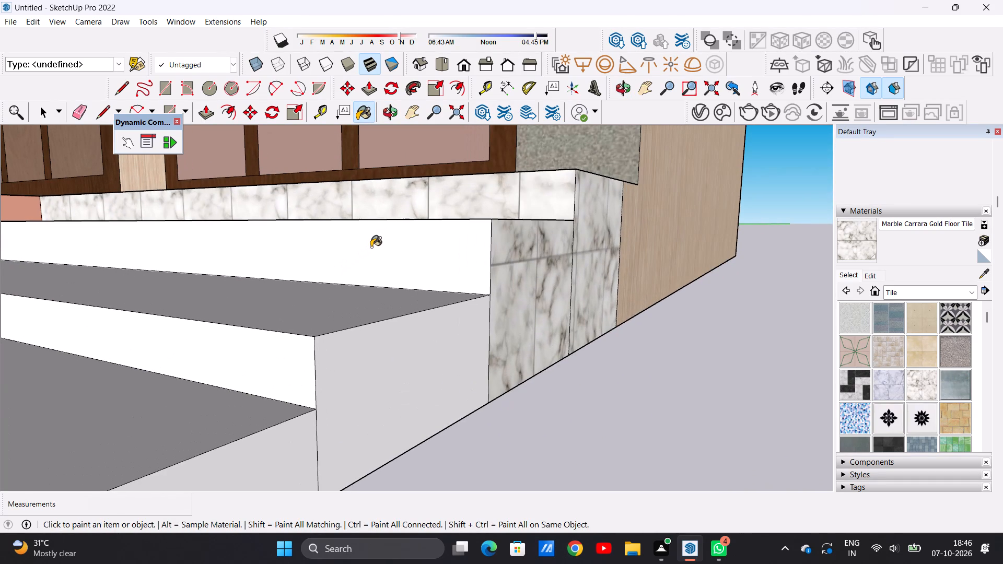
pyautogui.click(371, 248)
pyautogui.click(332, 276)
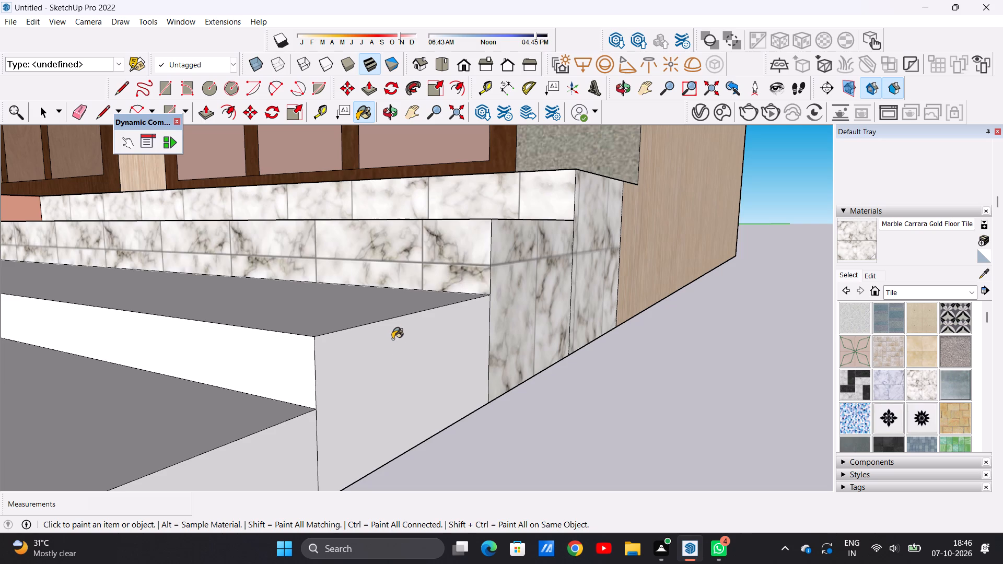
pyautogui.click(394, 356)
pyautogui.scroll(7, 312, 314)
pyautogui.click(312, 312)
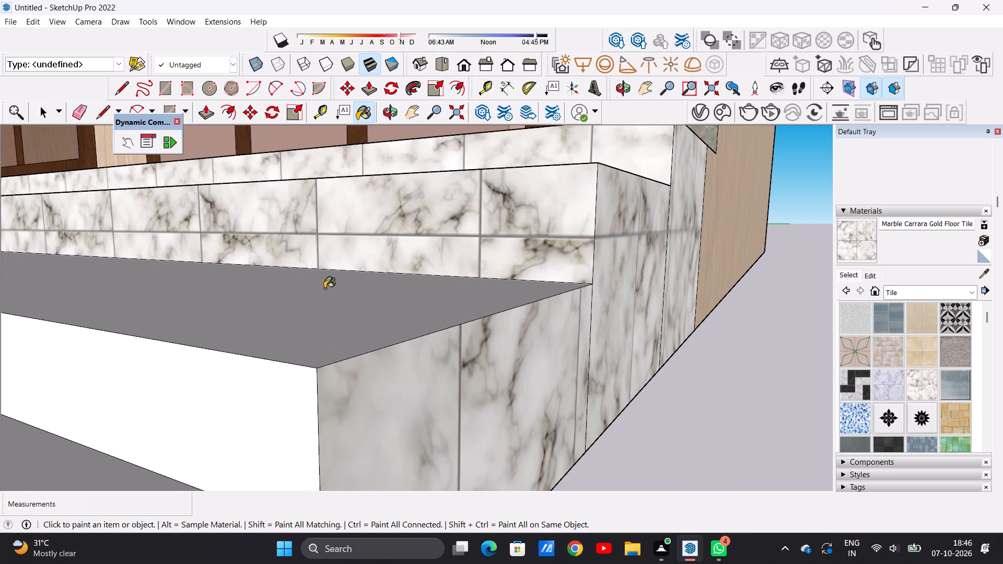
# Paint the right-hand flight's third riser and lowest outer end face with Marble Carrara Gold Floor Tile.
pyautogui.moveTo(329, 301); pyautogui.dragTo(342, 345, button='middle')
pyautogui.scroll(-19, 360, 239)
pyautogui.scroll(12, 342, 282)
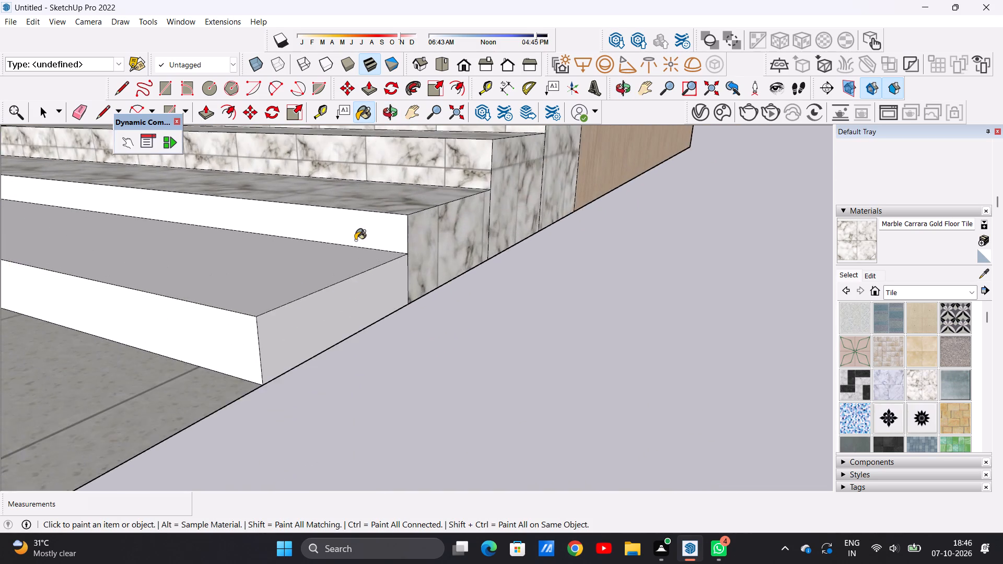
pyautogui.scroll(6, 355, 240)
pyautogui.click(378, 228)
pyautogui.click(413, 335)
pyautogui.scroll(-10, 422, 292)
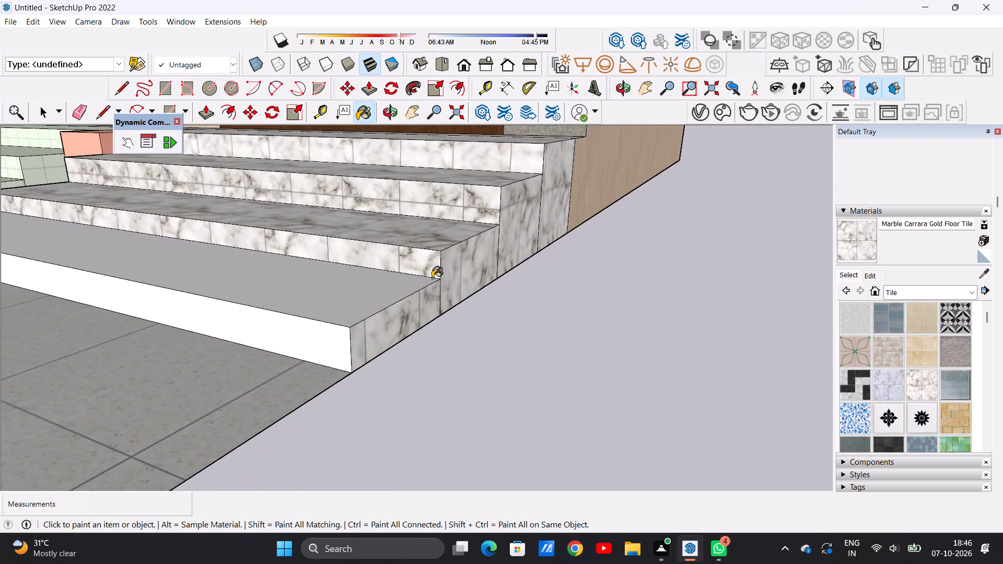
# Paint the right-hand flight's bottom tread and bottom riser with Marble Carrara Gold Floor Tile.
pyautogui.scroll(-10, 432, 278)
pyautogui.moveTo(203, 295); pyautogui.dragTo(526, 292, button='middle')
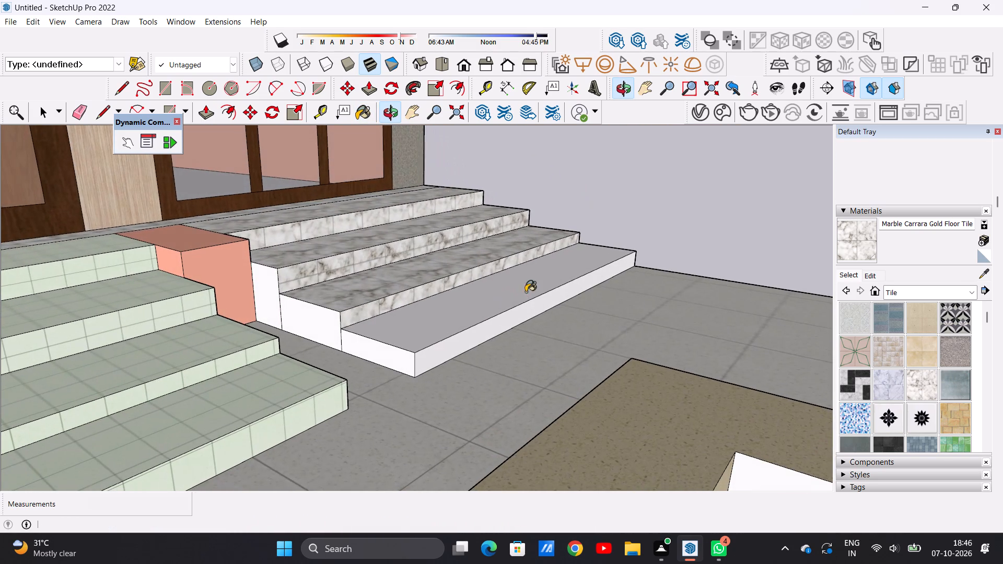
pyautogui.click(471, 296)
pyautogui.click(453, 348)
pyautogui.scroll(6, 396, 357)
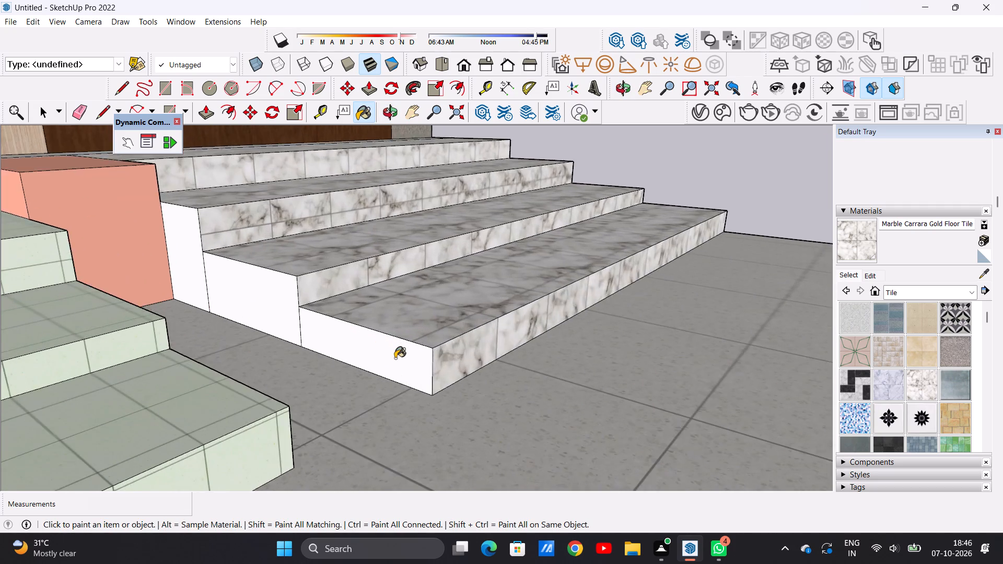
# Paint the three inner end faces of the right-hand flight, beside the pink block, with Marble Carrara Gold Floor Tile.
pyautogui.scroll(5, 395, 358)
pyautogui.click(395, 358)
pyautogui.click(190, 276)
pyautogui.scroll(-8, 225, 363)
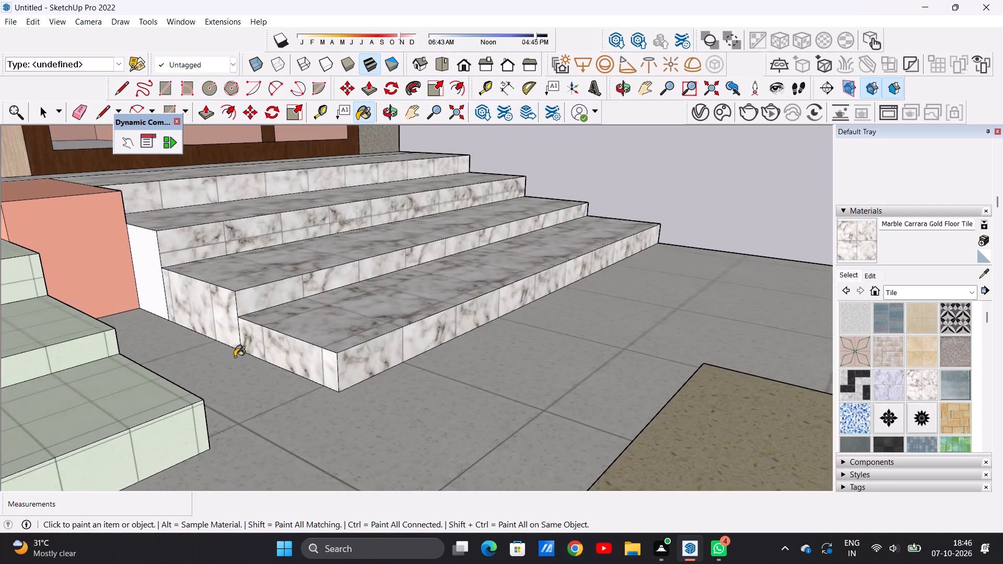
pyautogui.scroll(-5, 235, 357)
pyautogui.scroll(14, 170, 268)
pyautogui.scroll(-1, 184, 293)
pyautogui.click(184, 293)
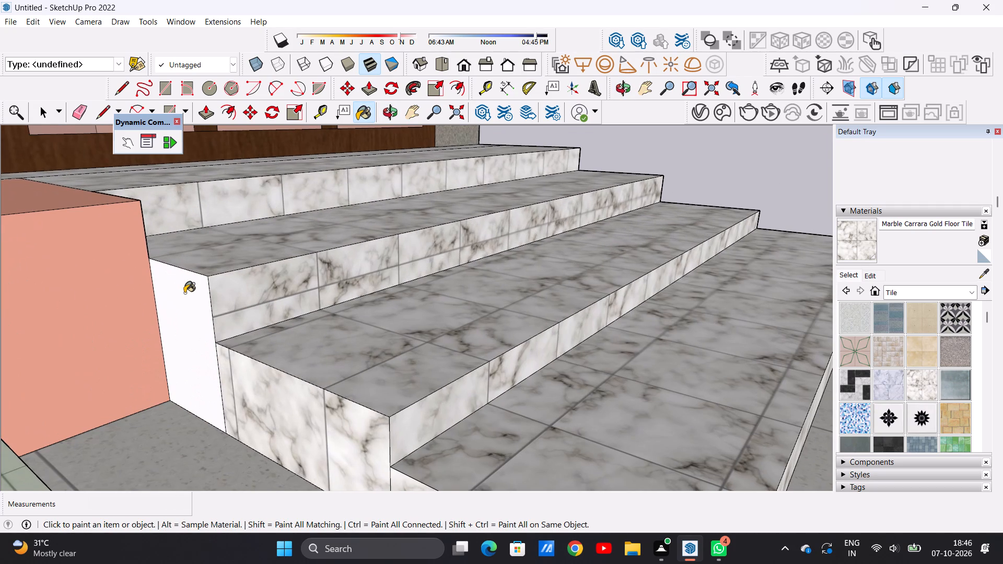
# Examine the painted step flights from both sides and from the front for faces still lacking material.
pyautogui.scroll(-20, 193, 286)
pyautogui.scroll(-3, 193, 286)
pyautogui.moveTo(351, 286); pyautogui.dragTo(228, 287, button='middle')
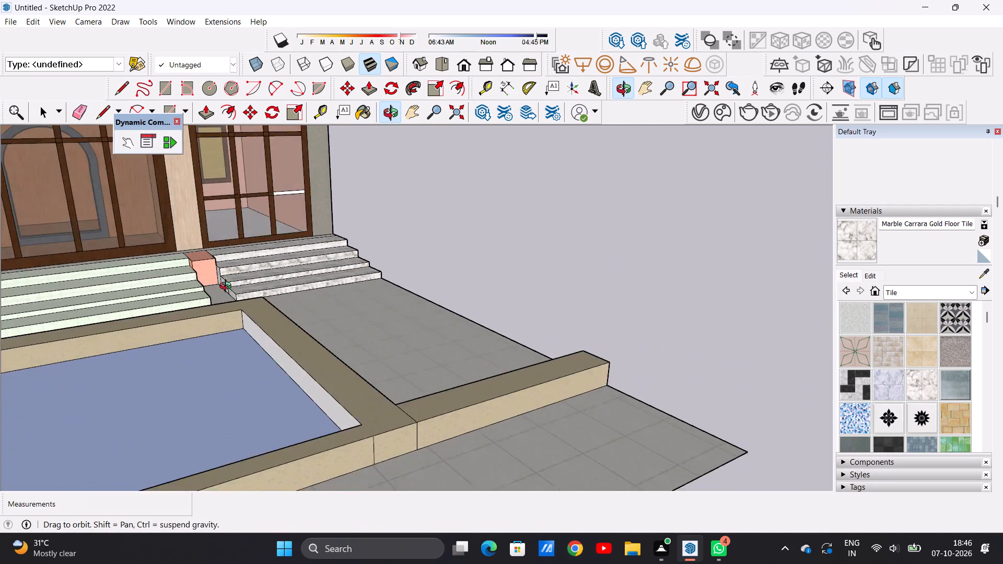
pyautogui.moveTo(228, 287); pyautogui.dragTo(178, 325, button='middle')
pyautogui.scroll(-16, 332, 311)
pyautogui.moveTo(388, 301); pyautogui.dragTo(318, 299, button='middle')
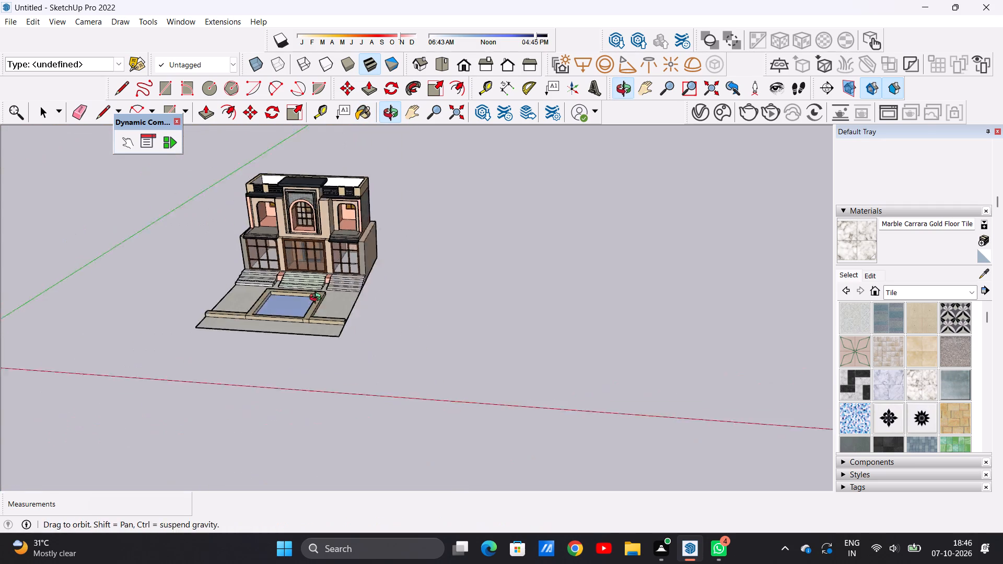
pyautogui.moveTo(318, 299); pyautogui.dragTo(233, 274, button='middle')
pyautogui.scroll(6, 386, 283)
pyautogui.scroll(-1, 362, 283)
pyautogui.scroll(19, 362, 283)
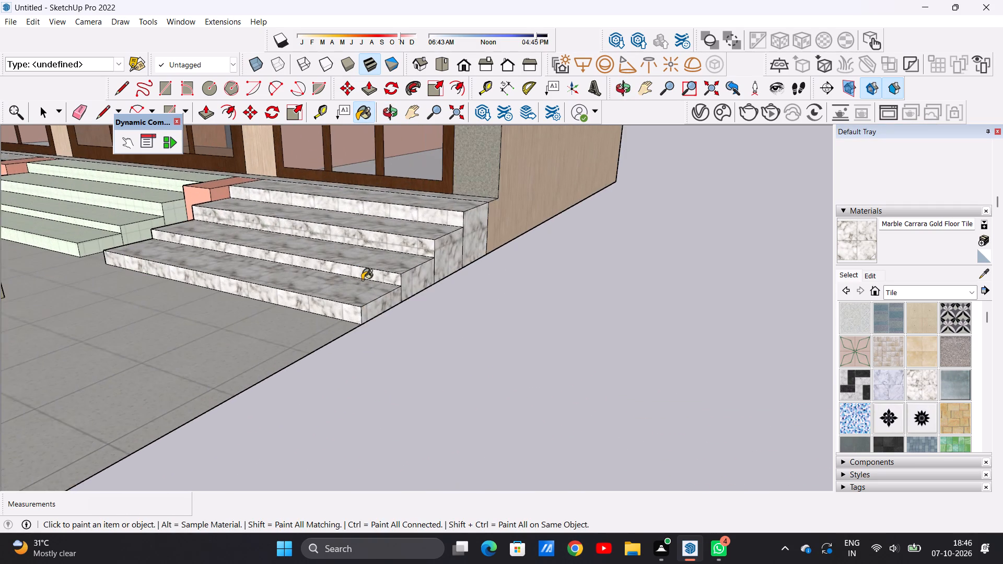
pyautogui.scroll(7, 362, 280)
pyautogui.scroll(-1, 362, 280)
pyautogui.scroll(5, 363, 280)
pyautogui.scroll(-20, 363, 280)
pyautogui.scroll(-7, 363, 280)
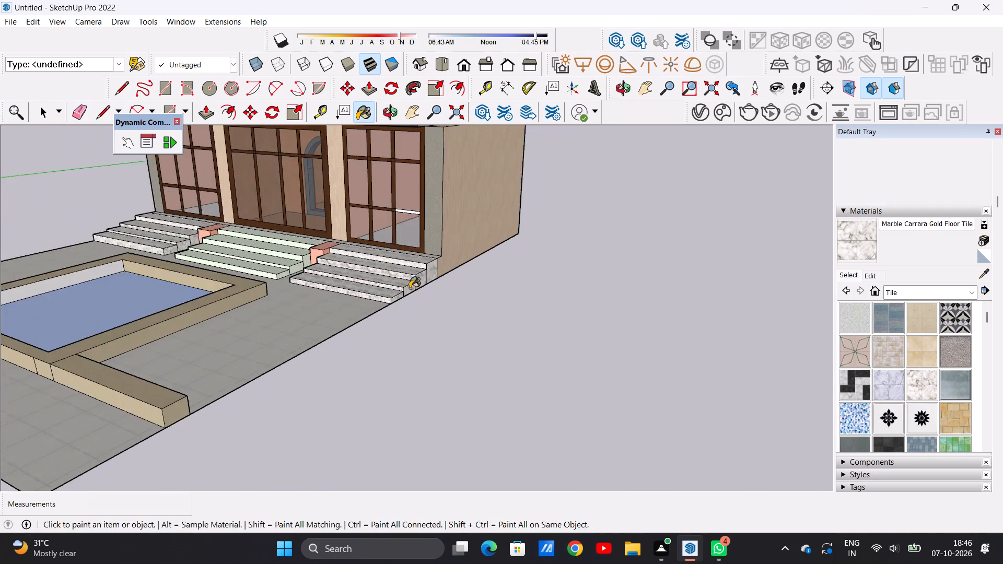
pyautogui.scroll(-7, 410, 288)
pyautogui.moveTo(297, 232); pyautogui.dragTo(440, 349, button='middle')
pyautogui.scroll(2, 348, 302)
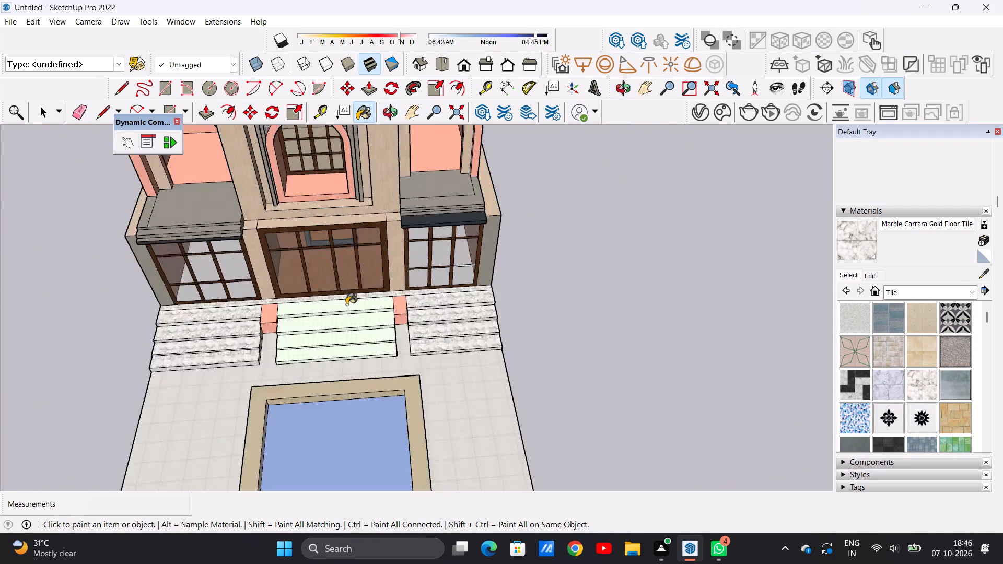
pyautogui.scroll(9, 346, 304)
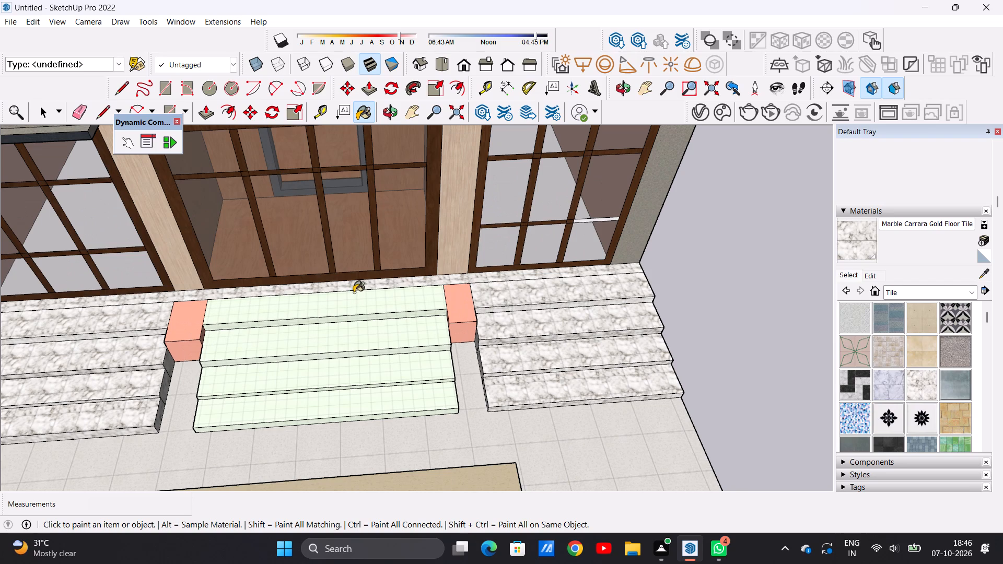
# Review the whole front facade, pool and three step flights from several distances and angles.
pyautogui.press('space')
pyautogui.scroll(-5, 354, 303)
pyautogui.scroll(2, 356, 304)
pyautogui.scroll(-5, 356, 304)
pyautogui.moveTo(423, 326); pyautogui.dragTo(400, 314, button='middle')
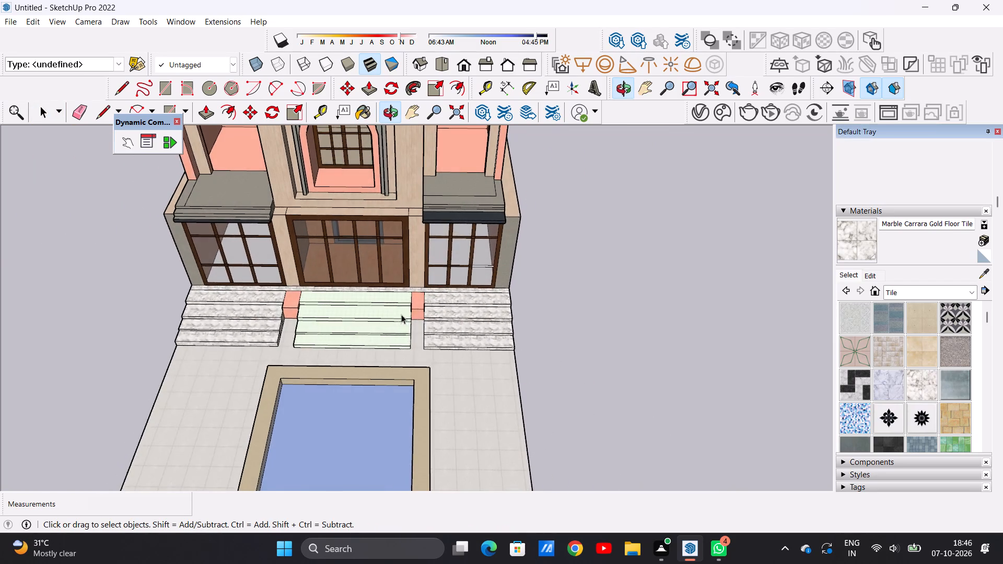
pyautogui.scroll(-11, 446, 300)
pyautogui.moveTo(424, 311); pyautogui.dragTo(422, 240, button='middle')
pyautogui.scroll(7, 421, 255)
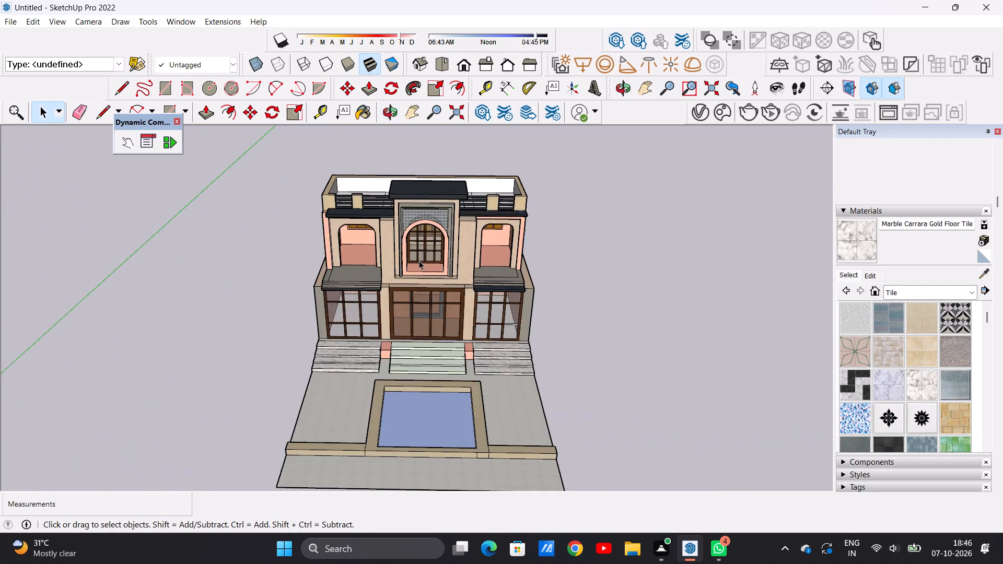
pyautogui.scroll(2, 419, 261)
pyautogui.scroll(-5, 427, 258)
pyautogui.moveTo(431, 290); pyautogui.dragTo(436, 260, button='middle')
pyautogui.scroll(7, 441, 280)
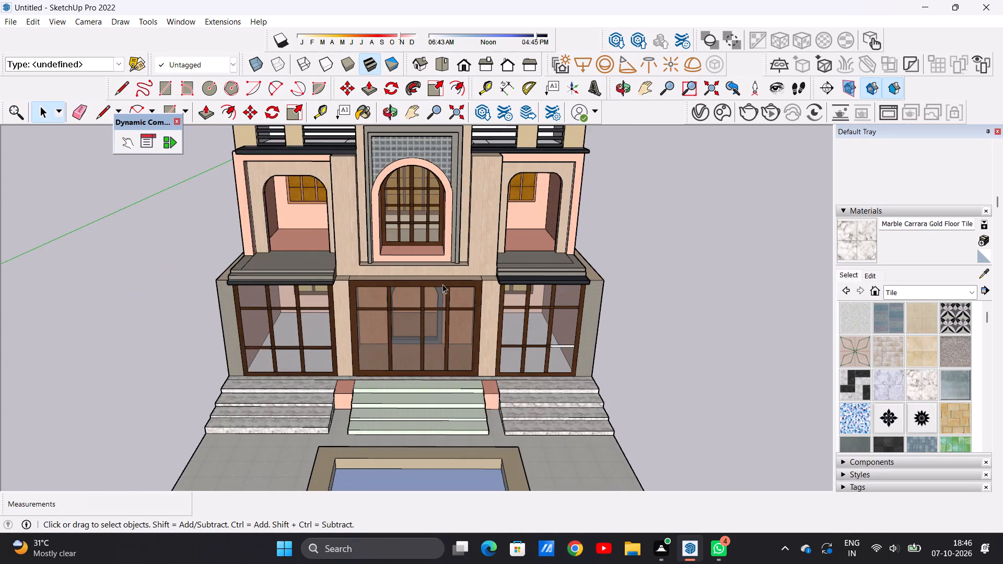
pyautogui.scroll(5, 442, 284)
pyautogui.scroll(-11, 442, 284)
pyautogui.scroll(6, 435, 243)
pyautogui.scroll(-4, 430, 243)
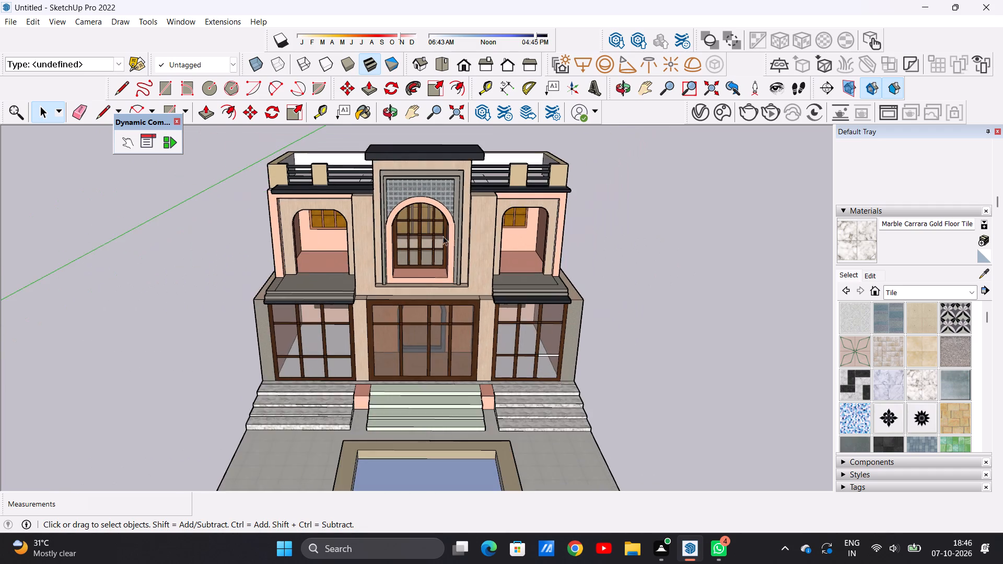
pyautogui.moveTo(556, 225); pyautogui.dragTo(552, 210, button='middle')
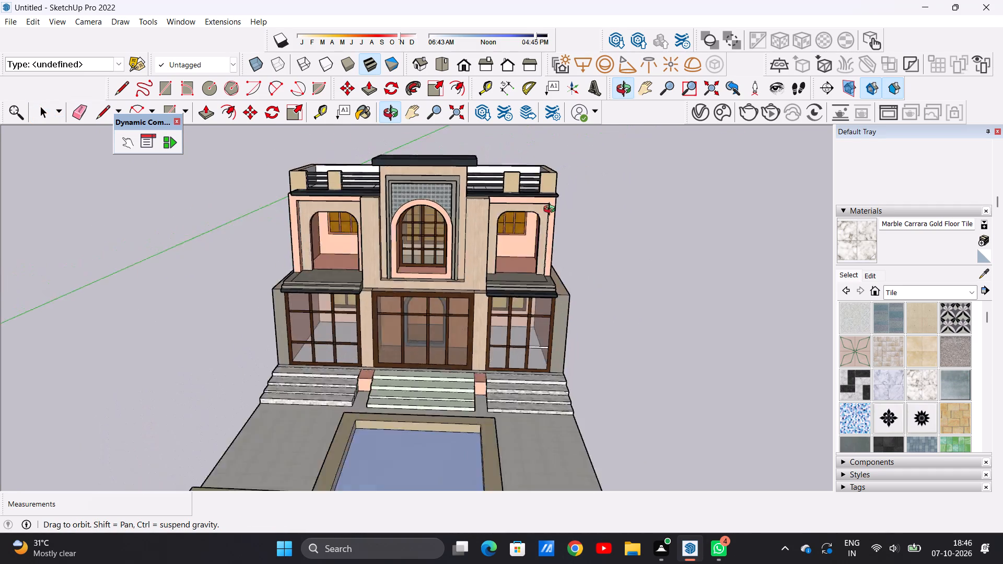
pyautogui.moveTo(552, 210); pyautogui.dragTo(575, 216, button='middle')
pyautogui.moveTo(435, 239); pyautogui.dragTo(378, 254, button='middle')
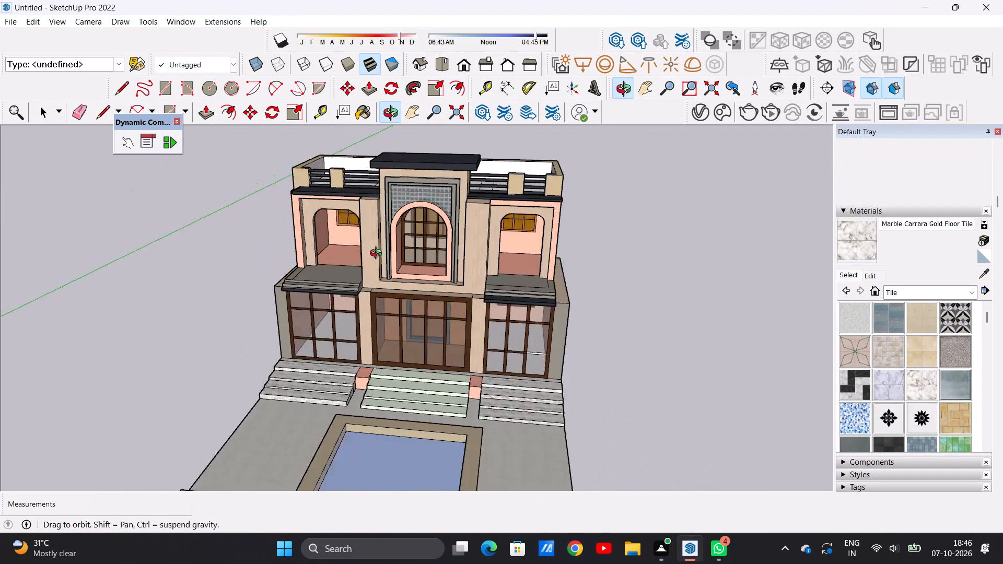
pyautogui.moveTo(378, 254); pyautogui.dragTo(397, 216, button='middle')
pyautogui.scroll(-6, 406, 258)
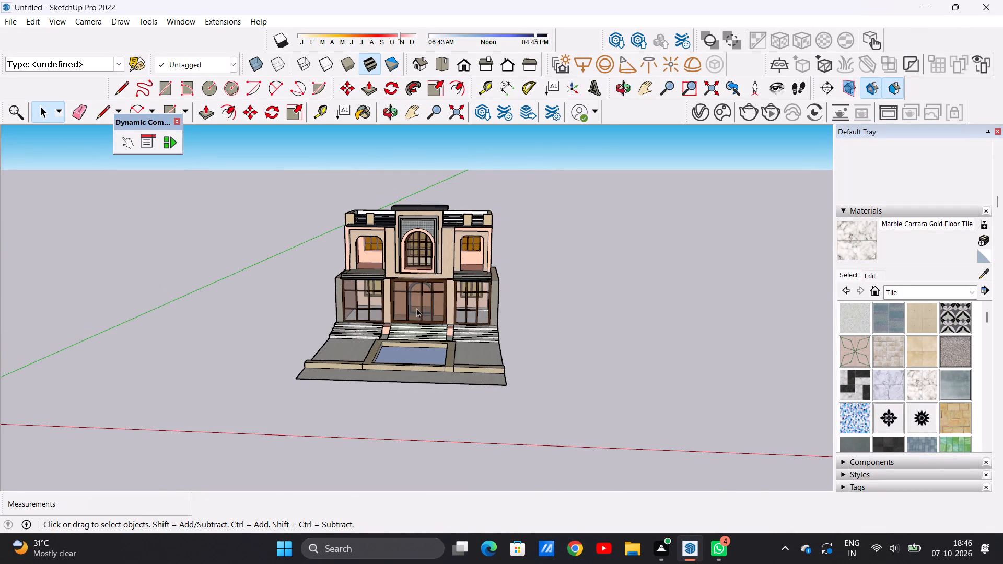
pyautogui.scroll(9, 389, 340)
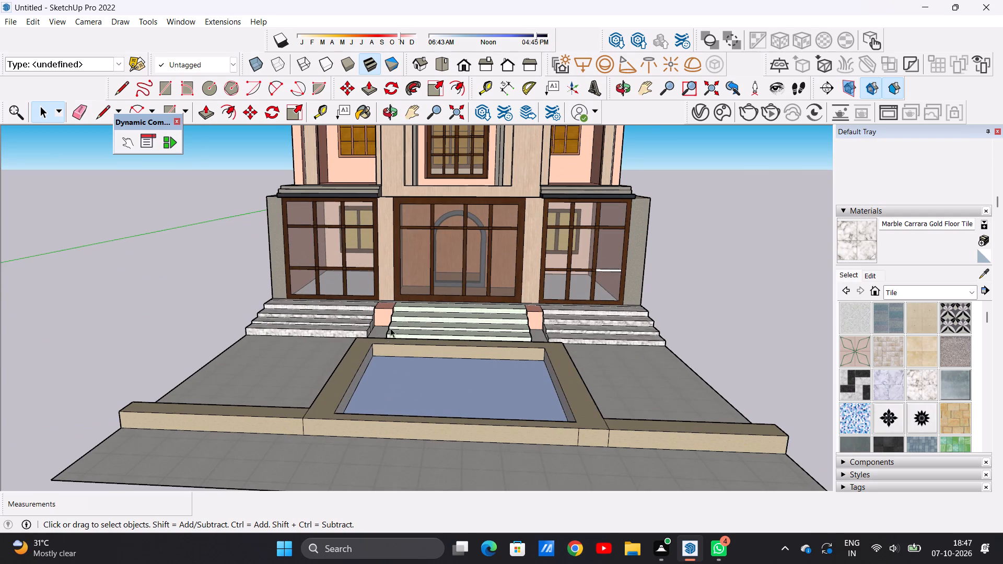
pyautogui.scroll(-1, 415, 318)
pyautogui.moveTo(458, 269); pyautogui.dragTo(460, 344, button='middle')
pyautogui.scroll(-5, 469, 301)
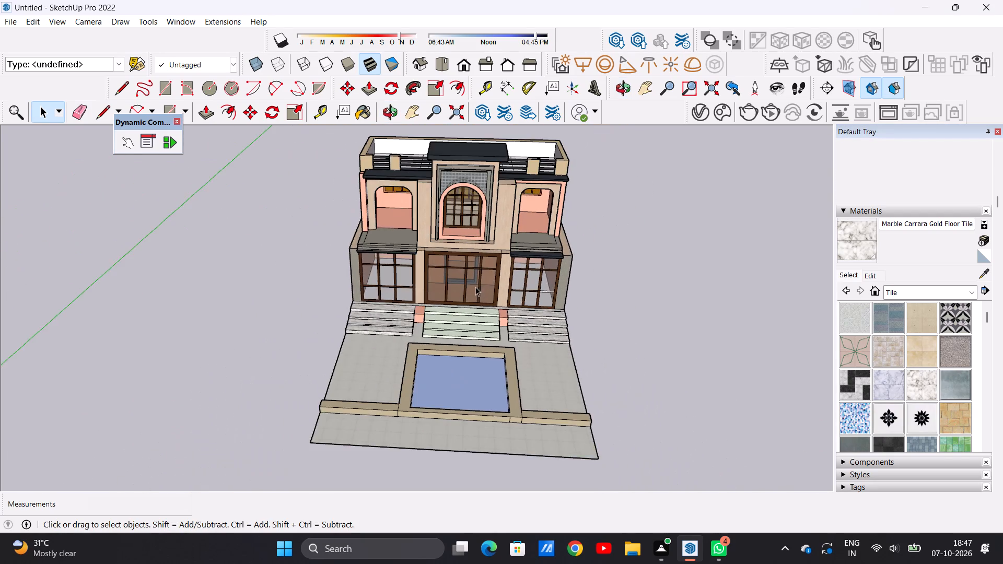
pyautogui.moveTo(480, 308); pyautogui.dragTo(489, 371, button='middle')
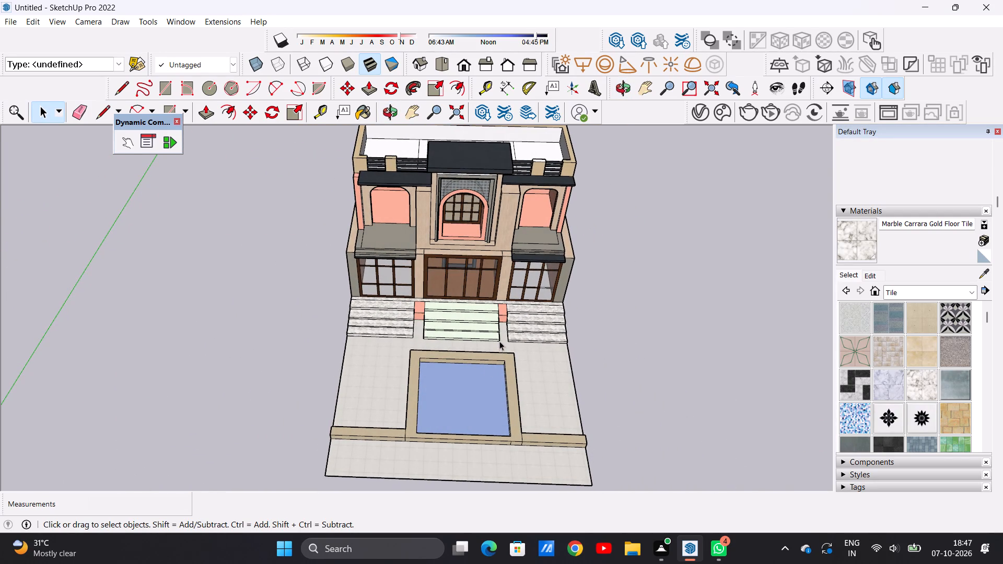
pyautogui.scroll(-10, 482, 295)
pyautogui.scroll(19, 496, 311)
pyautogui.moveTo(477, 308); pyautogui.dragTo(373, 307, button='middle')
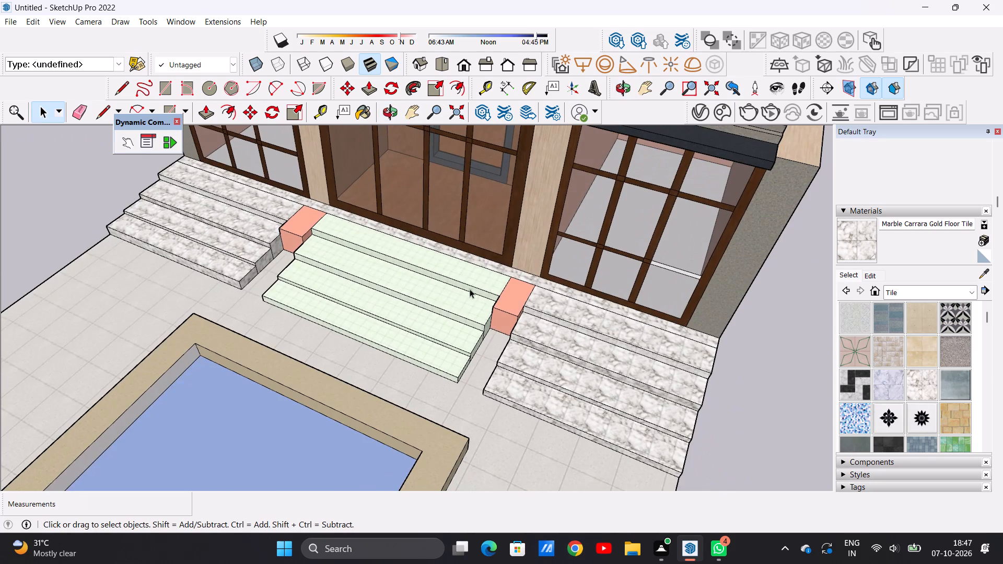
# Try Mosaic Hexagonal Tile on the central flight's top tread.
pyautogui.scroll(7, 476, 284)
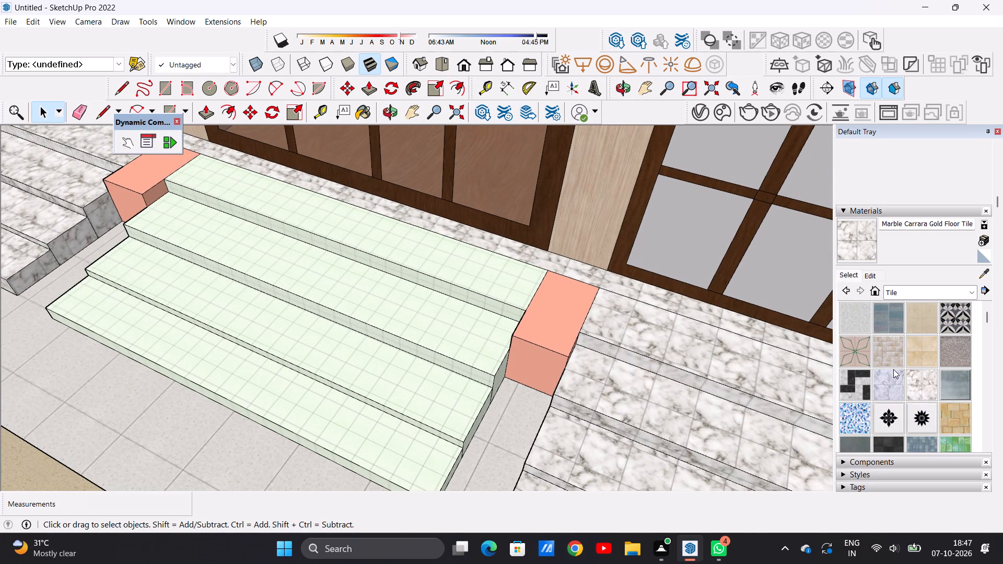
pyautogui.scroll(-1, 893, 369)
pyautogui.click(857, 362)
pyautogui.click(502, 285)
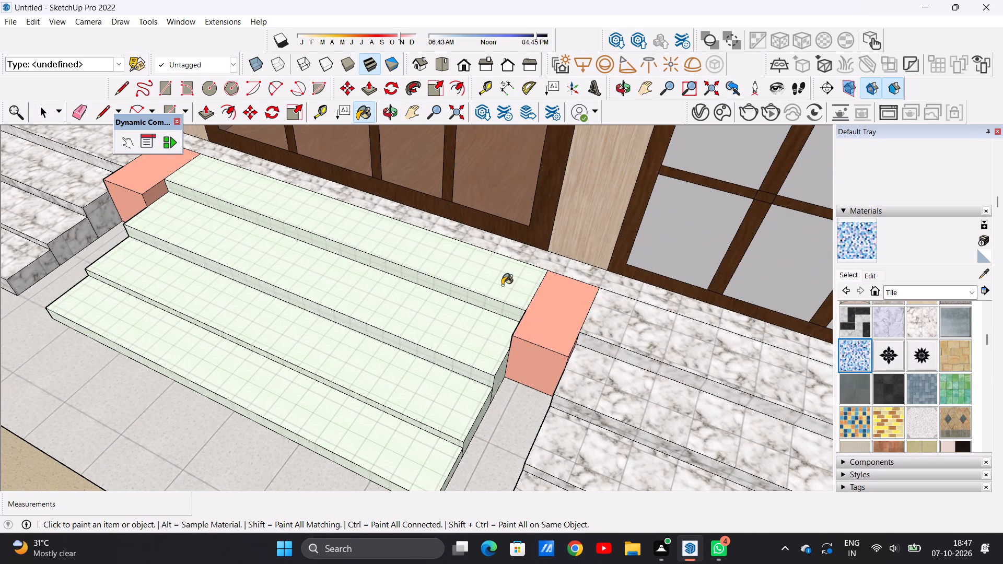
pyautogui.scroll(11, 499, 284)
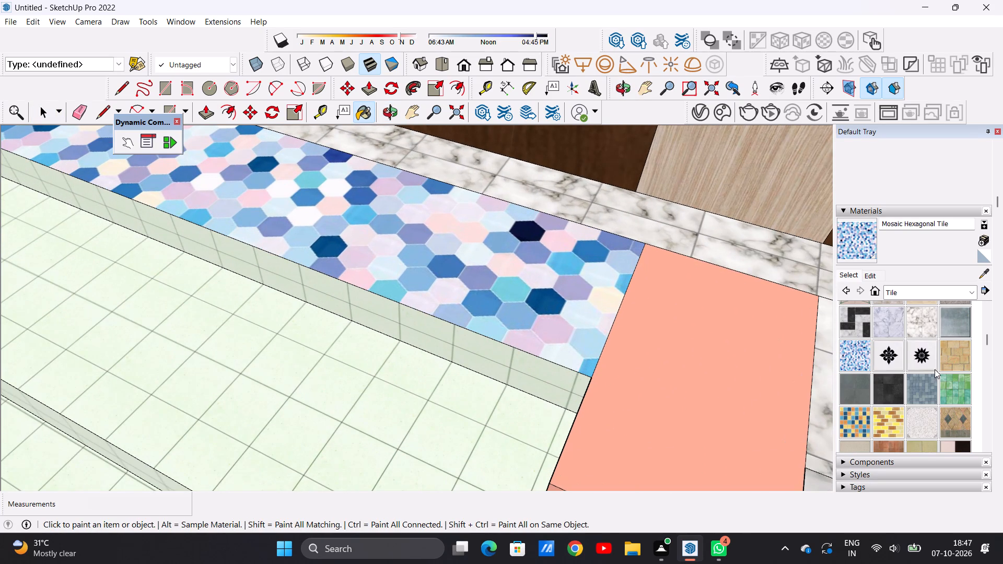
# Paint the central flight's top tread, top riser and second tread with Tile Ceramic Natural.
pyautogui.scroll(-2, 935, 369)
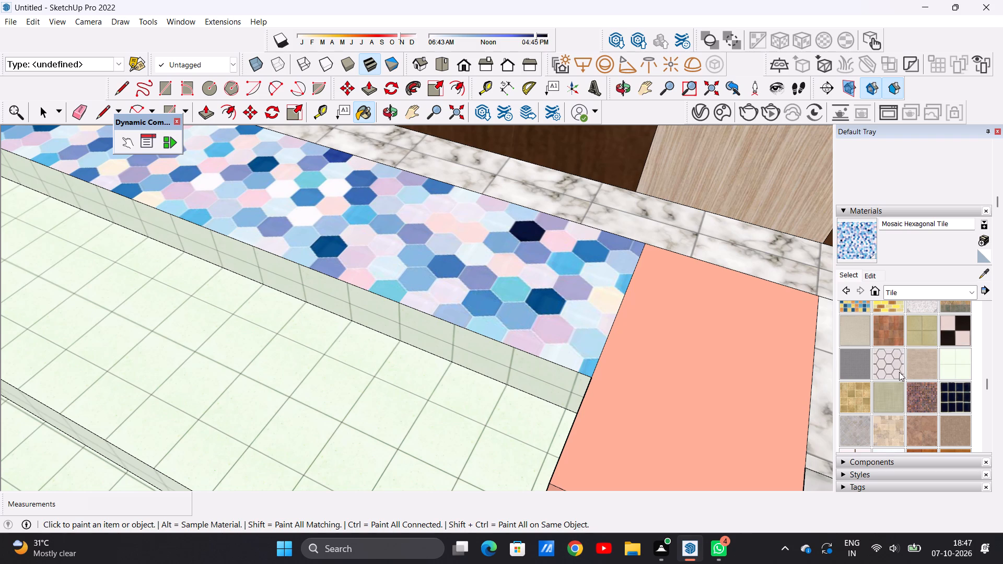
pyautogui.scroll(-1, 899, 372)
pyautogui.scroll(2, 892, 354)
pyautogui.scroll(-1, 891, 362)
pyautogui.click(922, 330)
pyautogui.click(533, 311)
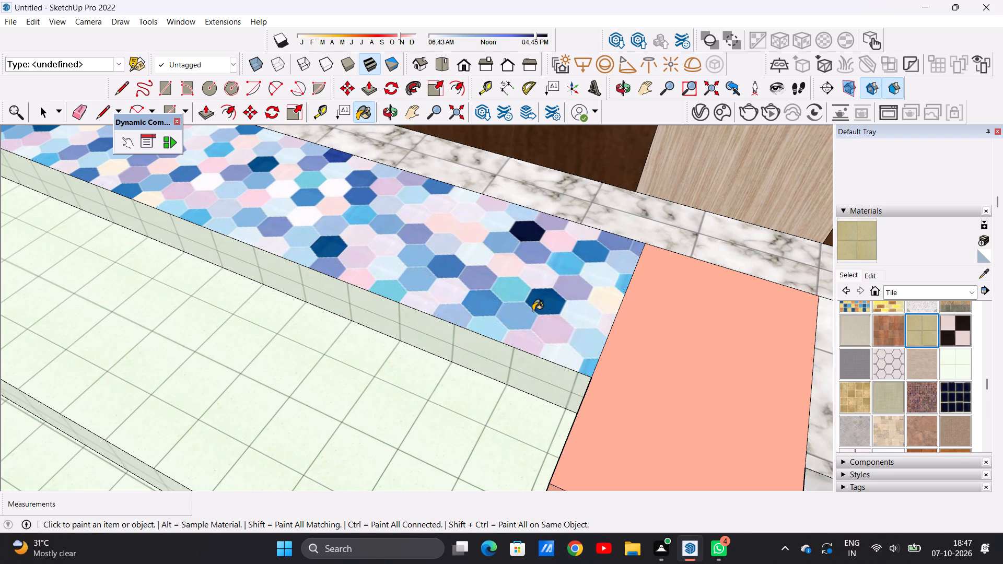
pyautogui.scroll(8, 538, 328)
pyautogui.scroll(-20, 550, 320)
pyautogui.scroll(-3, 550, 320)
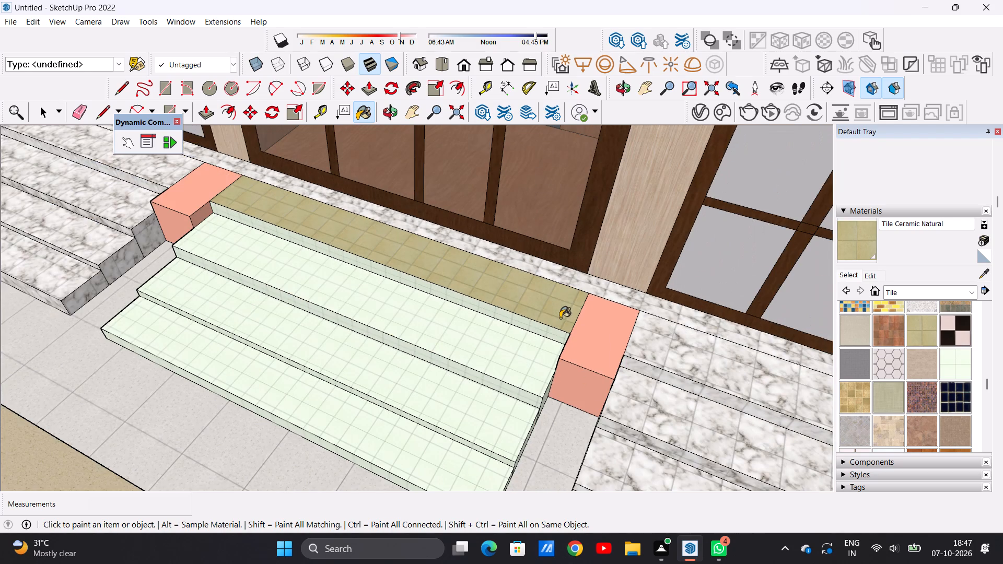
pyautogui.scroll(13, 530, 343)
pyautogui.click(545, 311)
pyautogui.click(507, 381)
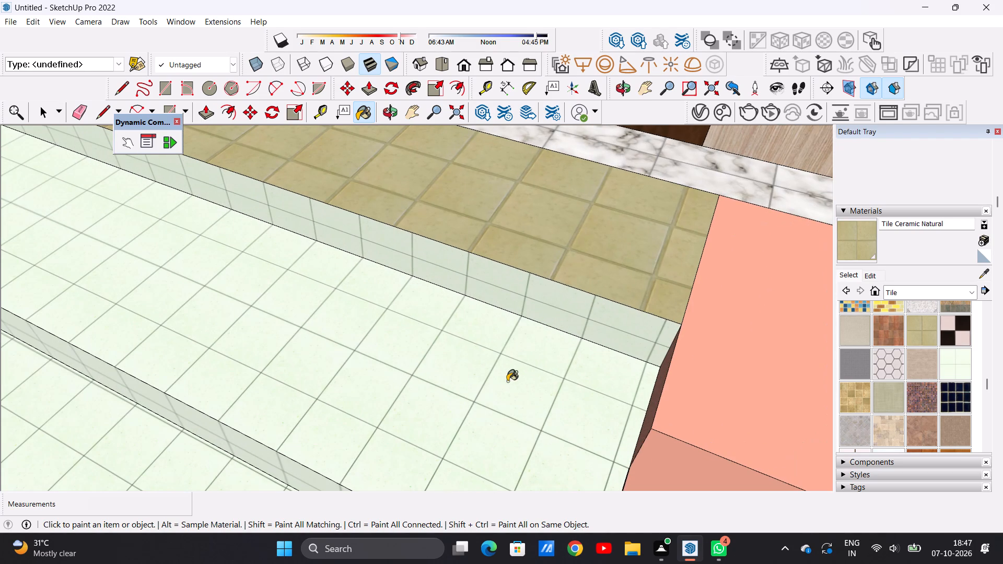
# Paint the central flight's second riser, third tread, bottom tread and third riser with Tile Ceramic Natural.
pyautogui.scroll(-20, 512, 336)
pyautogui.scroll(-3, 512, 336)
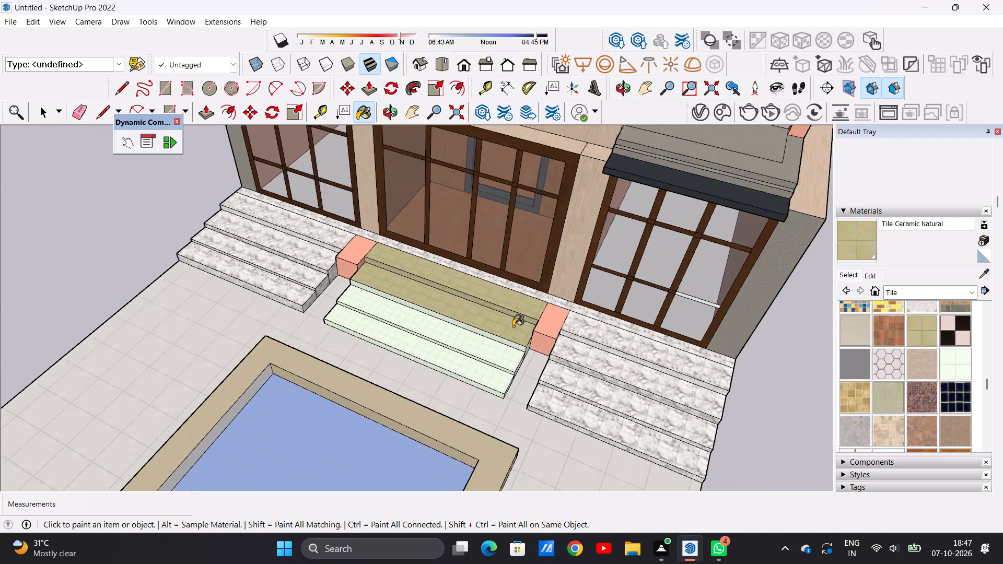
pyautogui.scroll(-1, 513, 326)
pyautogui.scroll(13, 512, 356)
pyautogui.moveTo(534, 337); pyautogui.dragTo(467, 254, button='middle')
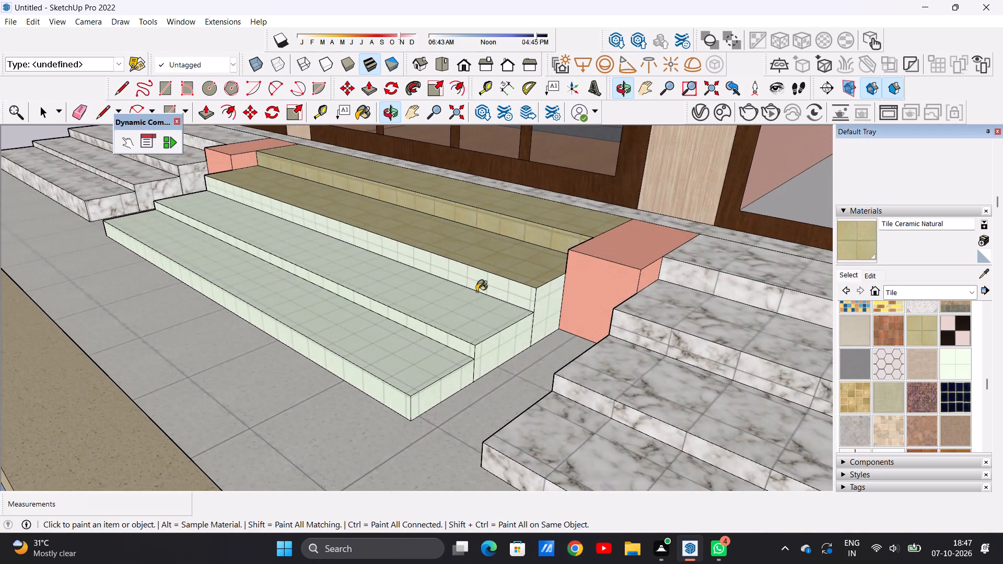
pyautogui.click(466, 313)
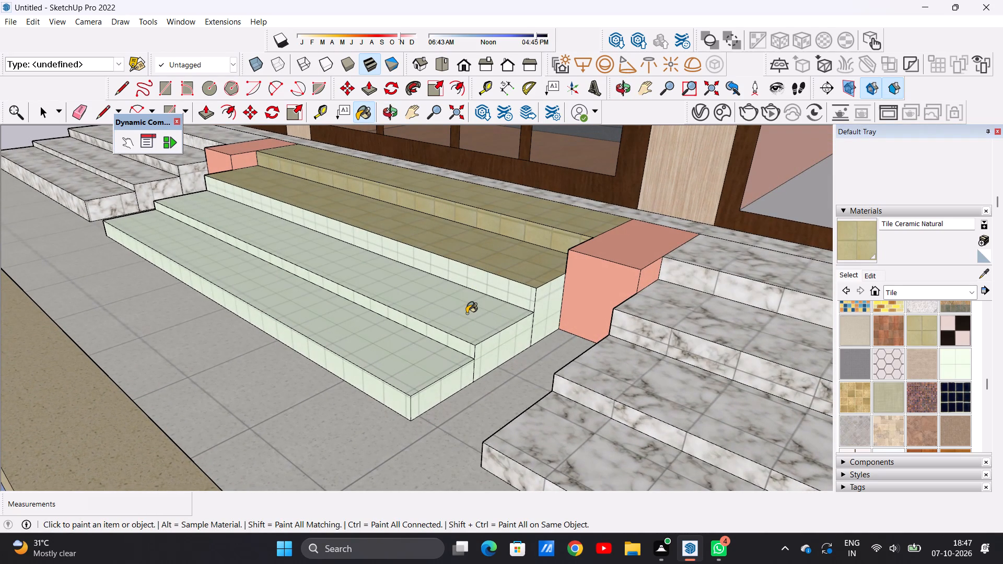
pyautogui.click(488, 287)
pyautogui.click(354, 349)
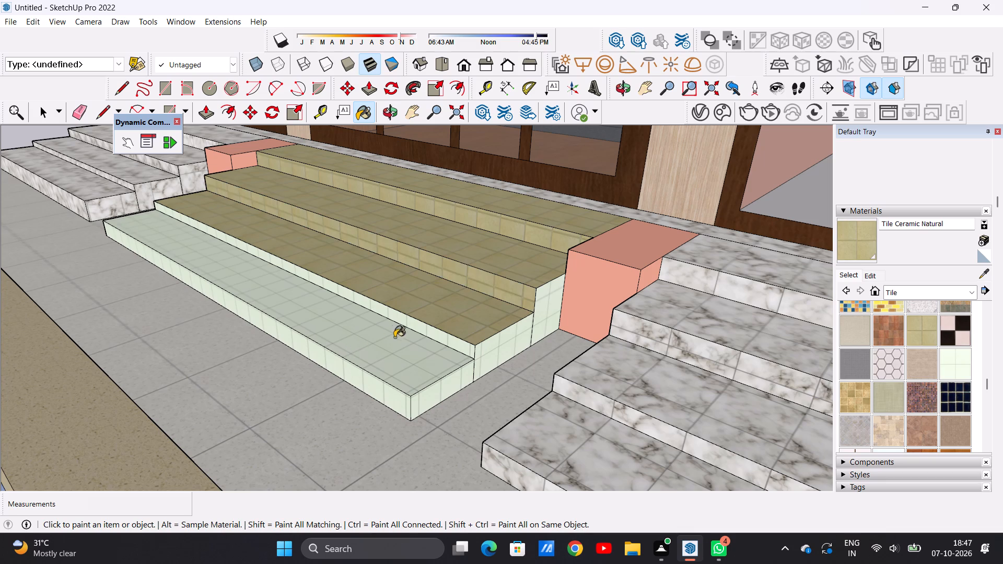
pyautogui.scroll(13, 424, 321)
pyautogui.click(427, 323)
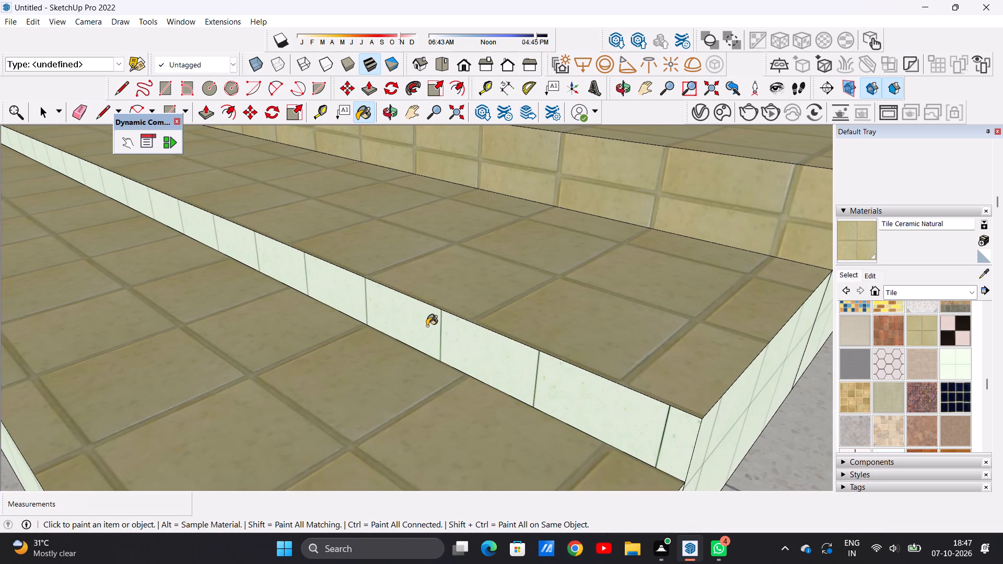
# Paint the three stepped side faces at the central flight's right-hand end with Tile Ceramic Natural.
pyautogui.scroll(-20, 427, 326)
pyautogui.scroll(-2, 427, 326)
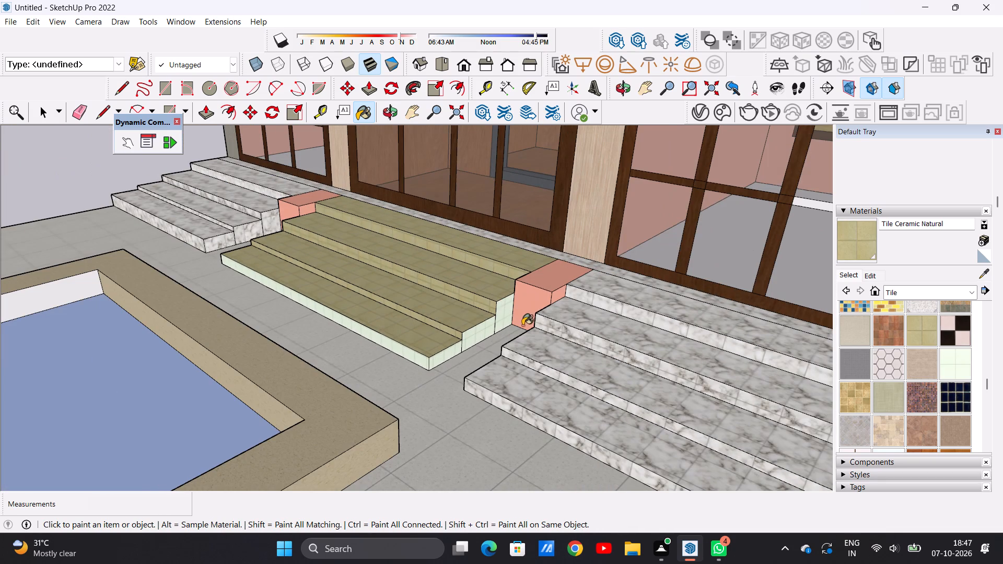
pyautogui.scroll(13, 521, 324)
pyautogui.scroll(-1, 497, 312)
pyautogui.scroll(3, 497, 312)
pyautogui.click(486, 310)
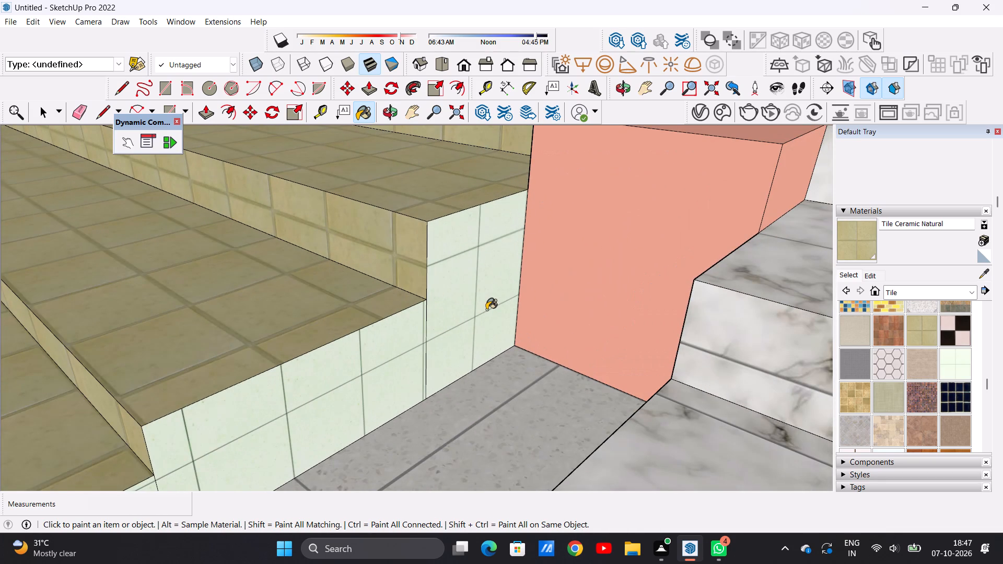
pyautogui.scroll(-11, 486, 310)
pyautogui.scroll(12, 407, 355)
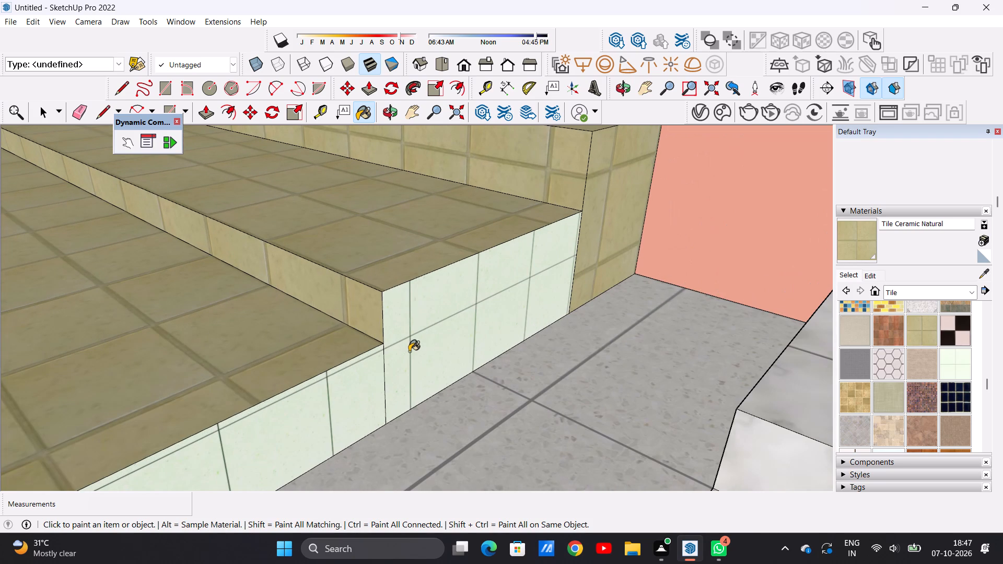
pyautogui.click(409, 350)
pyautogui.scroll(-10, 418, 333)
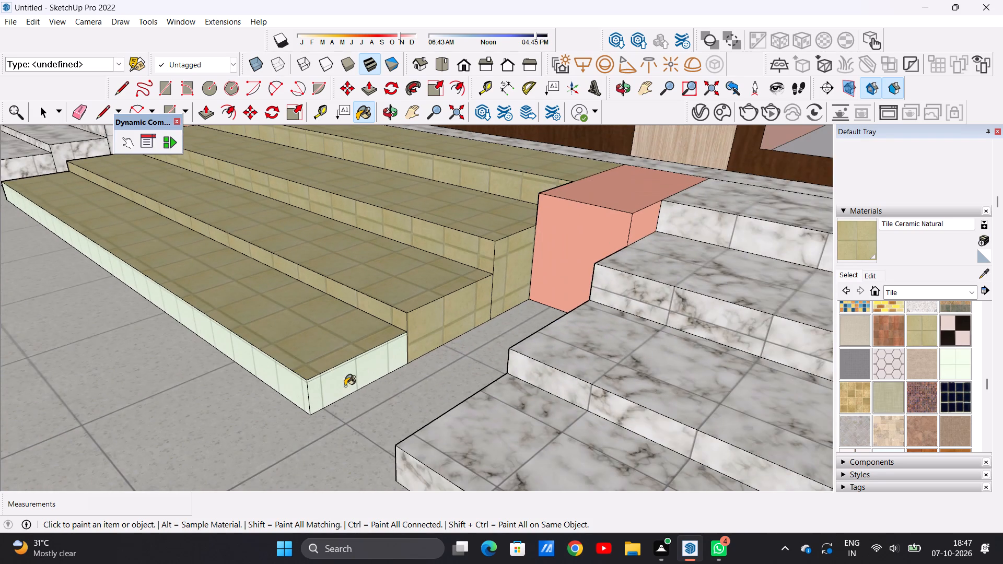
pyautogui.scroll(15, 337, 391)
pyautogui.click(313, 378)
pyautogui.scroll(-5, 349, 374)
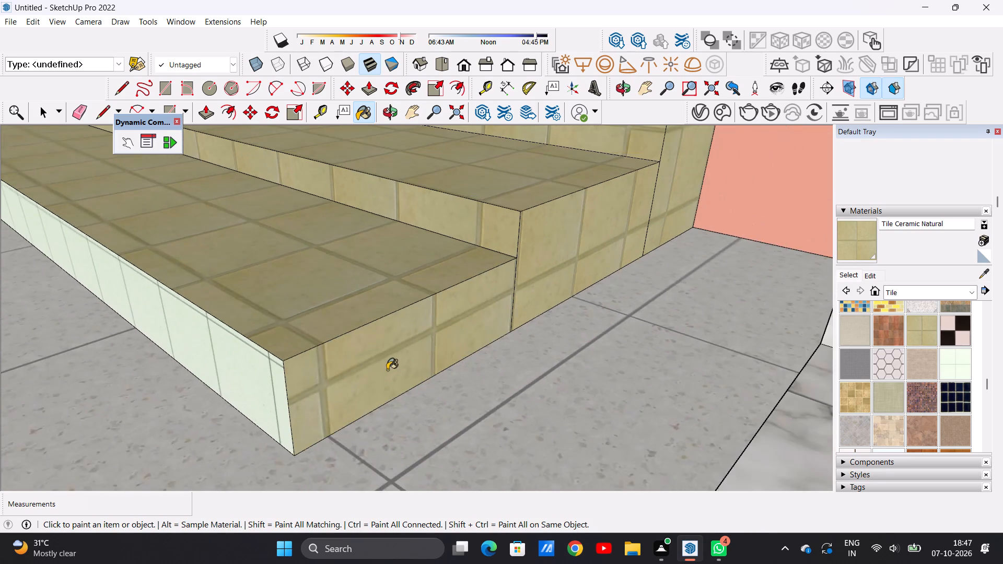
pyautogui.scroll(-20, 387, 370)
pyautogui.scroll(-5, 387, 370)
# Paint the three stepped side faces at the central flight's left-hand end with Tile Ceramic Natural.
pyautogui.moveTo(277, 330); pyautogui.dragTo(324, 325, button='middle')
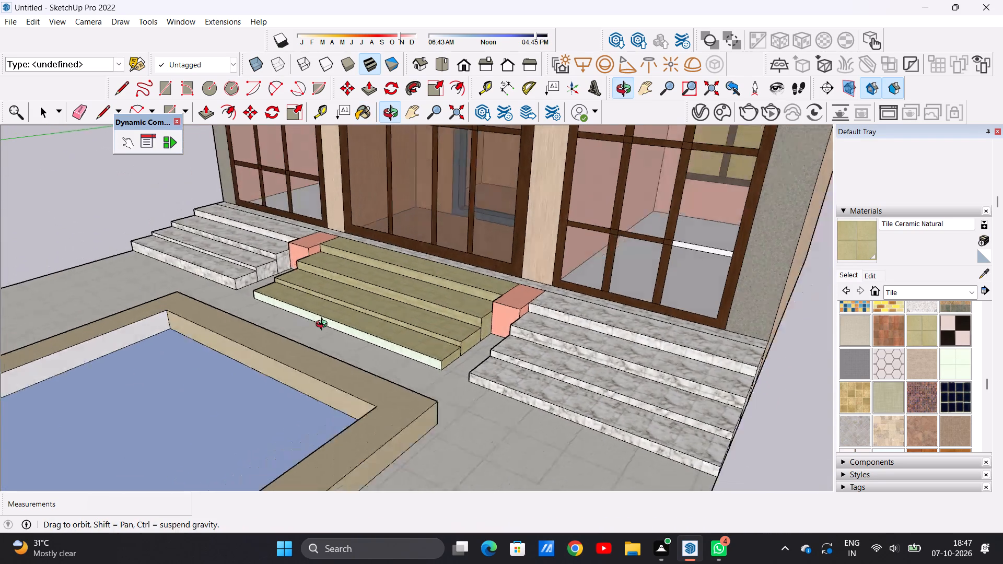
pyautogui.moveTo(324, 325); pyautogui.dragTo(591, 319, button='middle')
pyautogui.moveTo(352, 387); pyautogui.dragTo(439, 367, button='middle')
pyautogui.scroll(4, 416, 347)
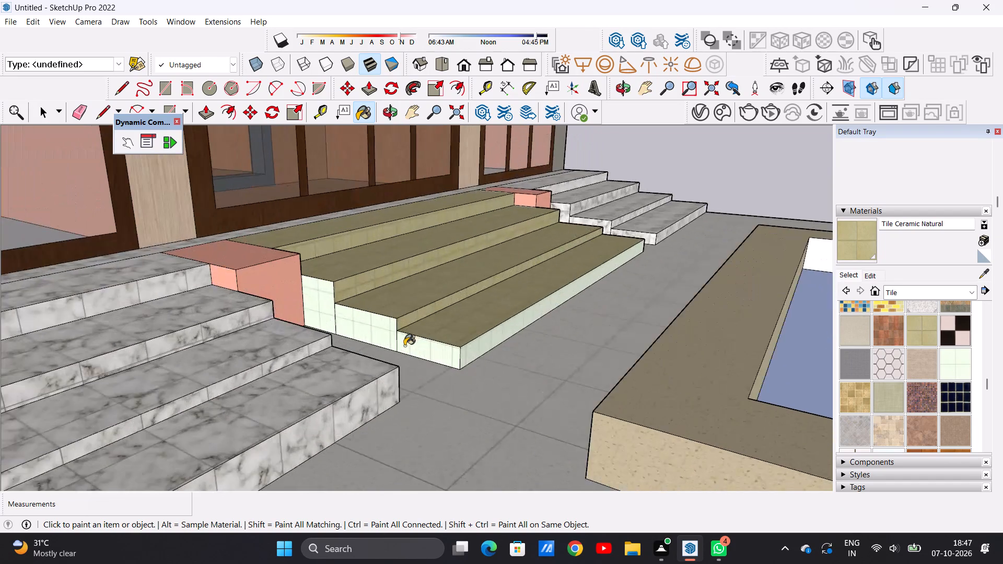
pyautogui.scroll(10, 404, 346)
pyautogui.click(248, 279)
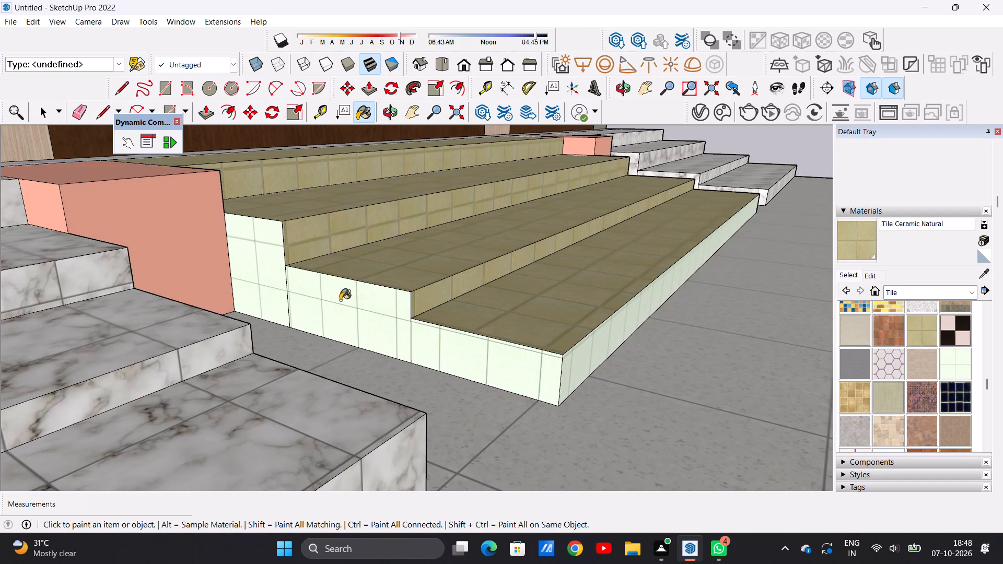
pyautogui.click(348, 301)
pyautogui.click(450, 350)
pyautogui.scroll(-14, 317, 322)
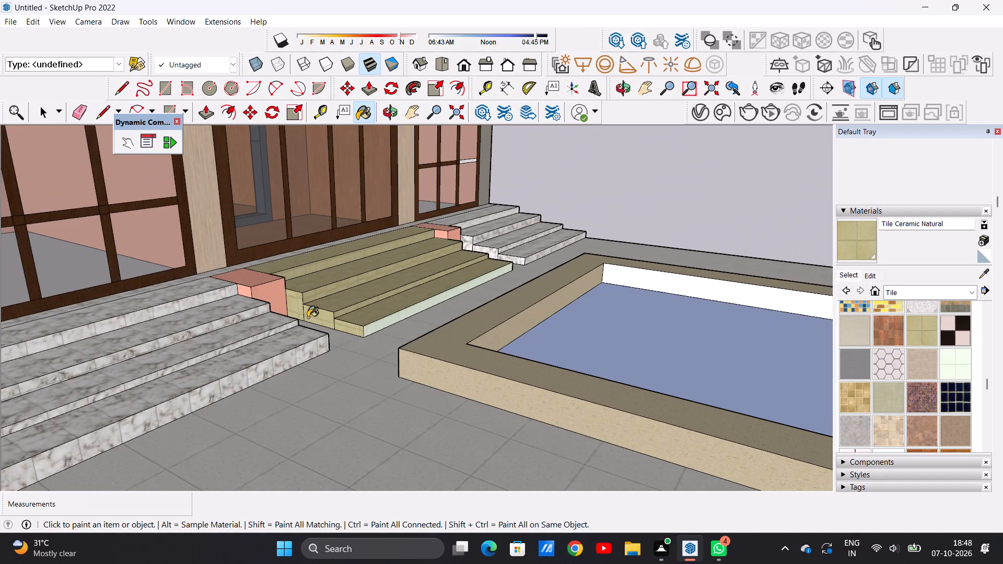
# Paint the front riser of the central flight's bottom step with Tile Ceramic Natural.
pyautogui.scroll(-2, 308, 318)
pyautogui.scroll(2, 426, 319)
pyautogui.scroll(13, 343, 316)
pyautogui.scroll(-1, 363, 340)
pyautogui.scroll(6, 363, 340)
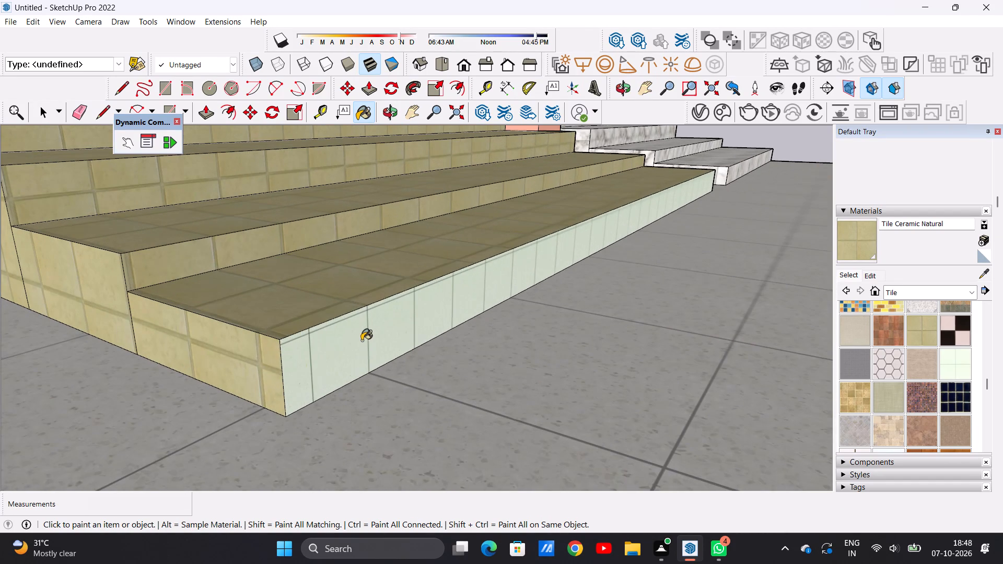
pyautogui.click(361, 340)
pyautogui.press('space')
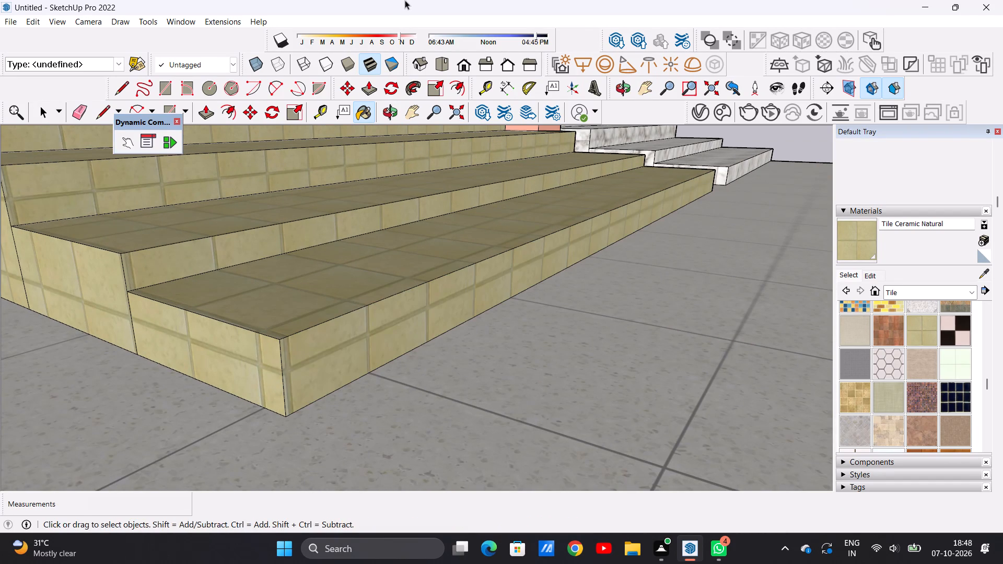
# Paint the unpainted left end face of the low wall in front of the pool with Formica Beige from Synthetic Surfaces.
pyautogui.scroll(-8, 350, 31)
pyautogui.scroll(-5, 316, 228)
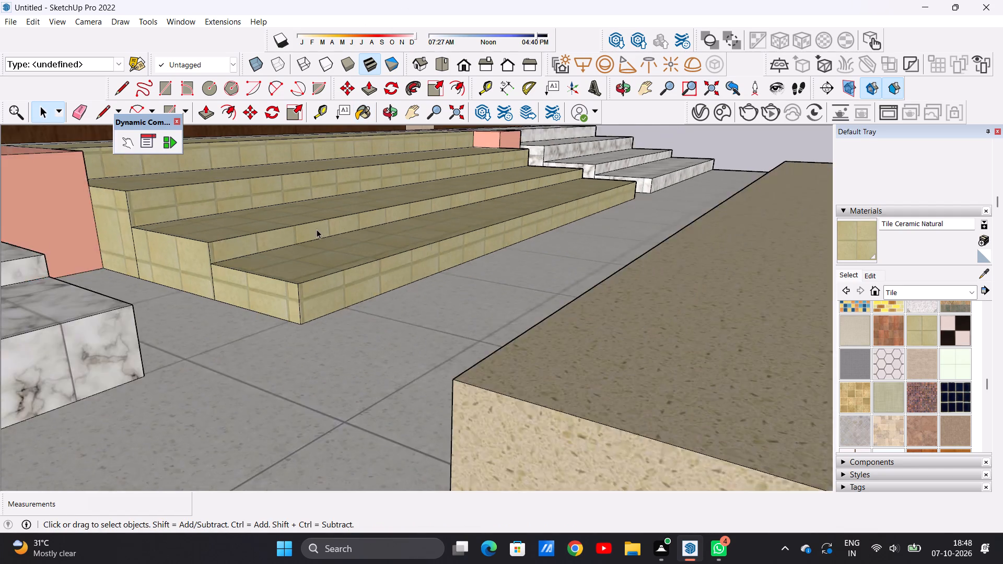
pyautogui.scroll(-20, 317, 229)
pyautogui.moveTo(416, 236); pyautogui.dragTo(325, 230, button='middle')
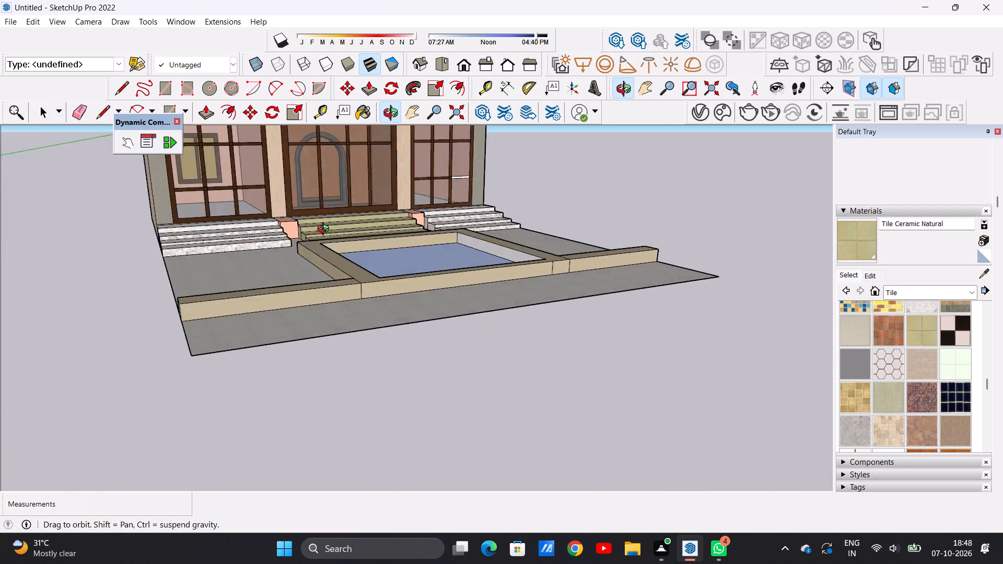
pyautogui.moveTo(325, 230); pyautogui.dragTo(432, 229, button='middle')
pyautogui.scroll(6, 454, 311)
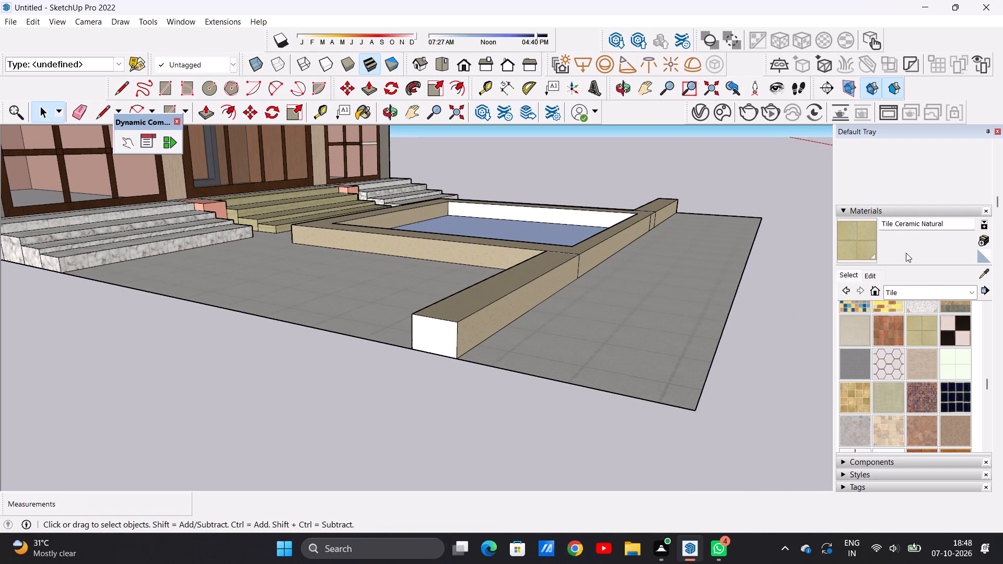
pyautogui.click(972, 299)
pyautogui.click(897, 420)
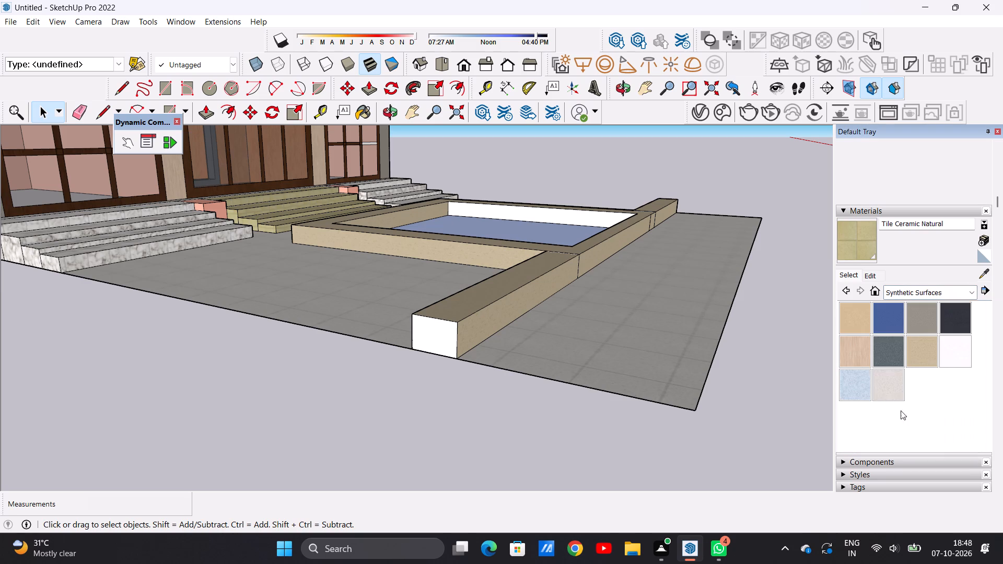
pyautogui.click(852, 312)
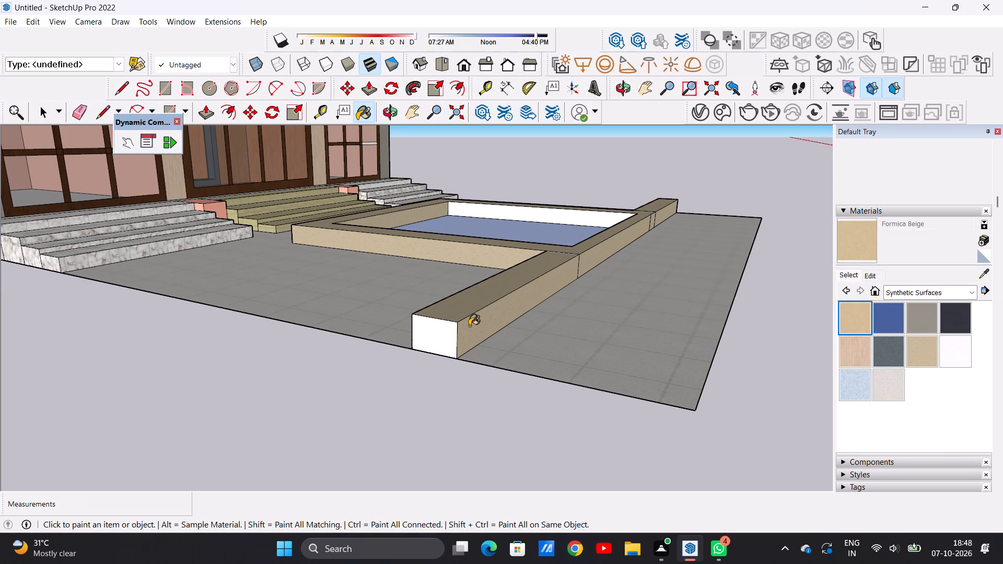
pyautogui.scroll(3, 462, 333)
pyautogui.scroll(-1, 438, 339)
pyautogui.scroll(1, 433, 339)
pyautogui.click(422, 335)
pyautogui.scroll(-11, 455, 243)
# Review the pool forecourt, low wall, step flights and facade from both sides and above for unpainted faces.
pyautogui.moveTo(617, 208); pyautogui.dragTo(540, 209, button='middle')
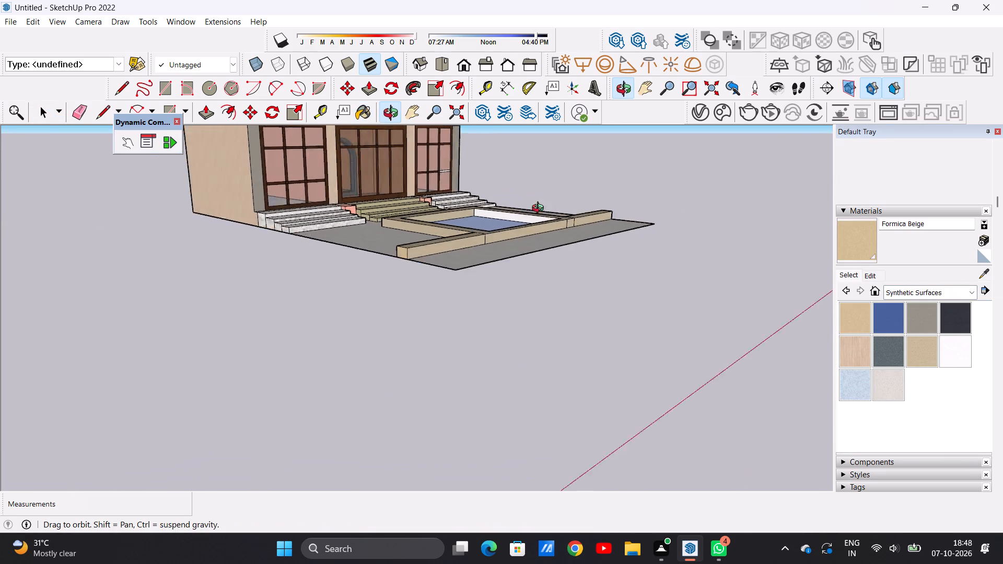
pyautogui.moveTo(540, 209); pyautogui.dragTo(144, 194, button='middle')
pyautogui.scroll(6, 366, 249)
pyautogui.moveTo(353, 159); pyautogui.dragTo(371, 274, button='middle')
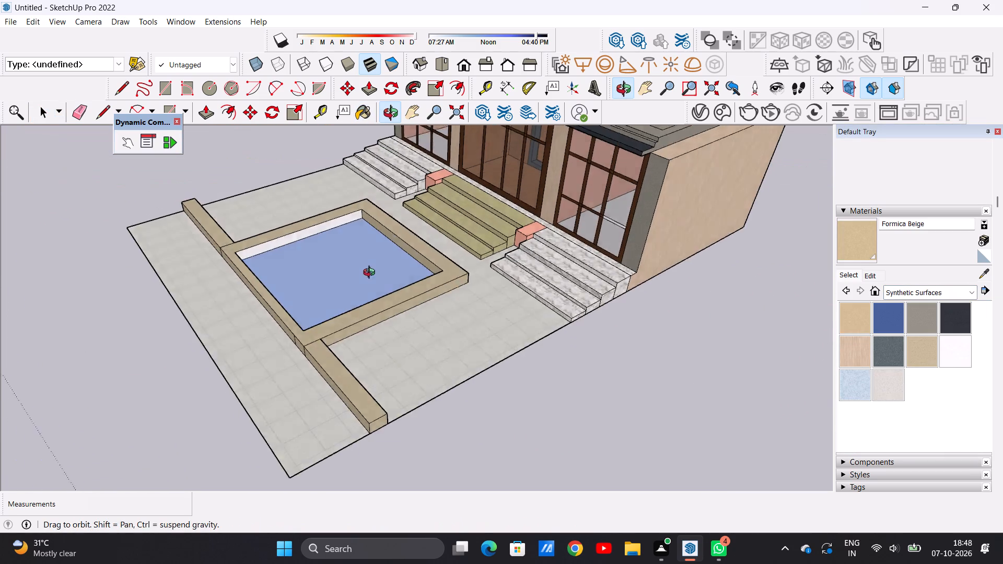
pyautogui.moveTo(371, 274); pyautogui.dragTo(372, 276, button='middle')
pyautogui.scroll(-9, 408, 257)
pyautogui.moveTo(266, 243); pyautogui.dragTo(465, 343, button='middle')
pyautogui.moveTo(438, 283); pyautogui.dragTo(416, 283, button='middle')
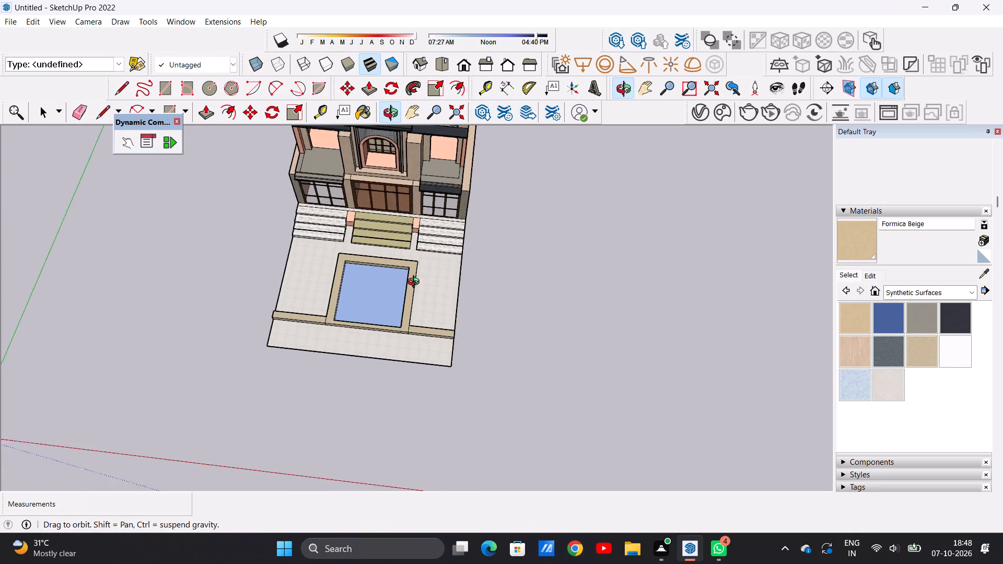
pyautogui.moveTo(416, 283); pyautogui.dragTo(220, 276, button='middle')
pyautogui.scroll(6, 469, 252)
pyautogui.moveTo(361, 232); pyautogui.dragTo(160, 171, button='middle')
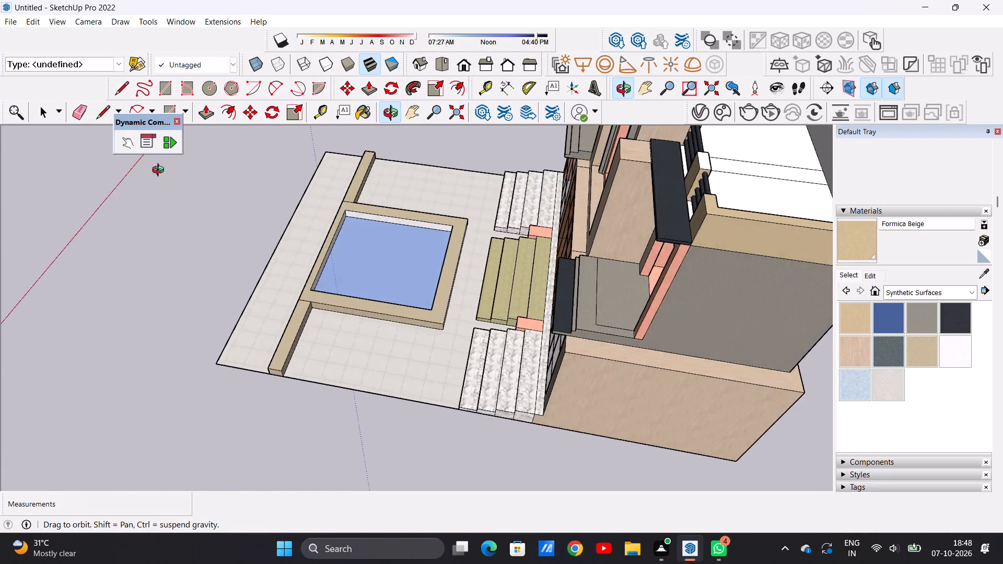
pyautogui.moveTo(160, 171); pyautogui.dragTo(511, 176, button='middle')
pyautogui.scroll(-11, 466, 249)
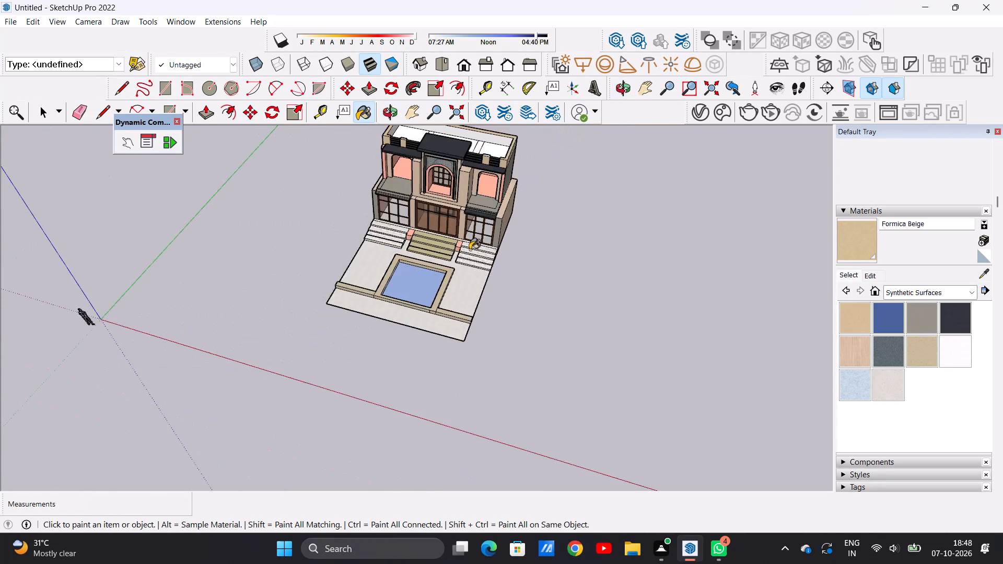
pyautogui.scroll(-4, 470, 250)
pyautogui.moveTo(434, 250); pyautogui.dragTo(471, 170, button='middle')
pyautogui.scroll(18, 423, 204)
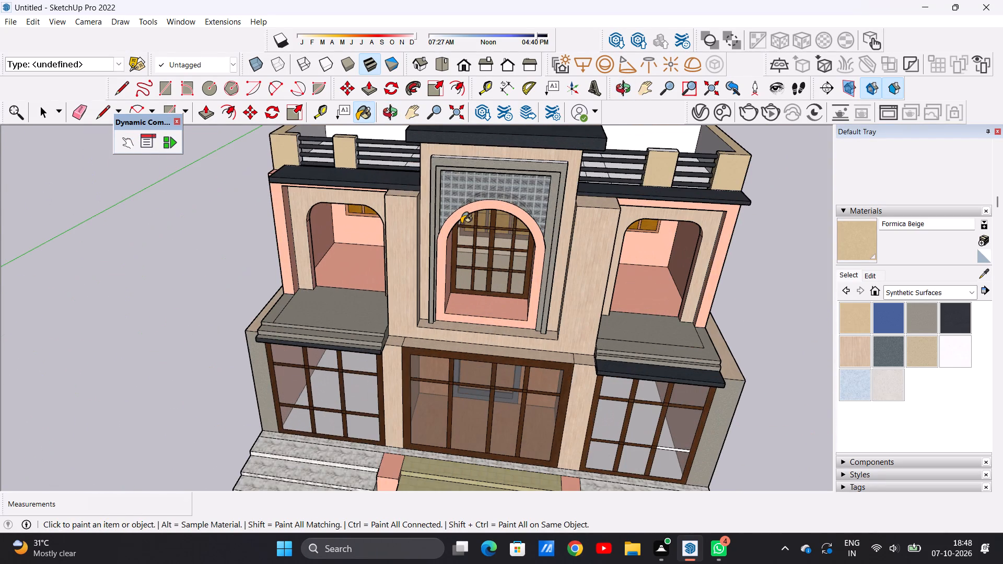
pyautogui.scroll(1, 461, 224)
pyautogui.press('space')
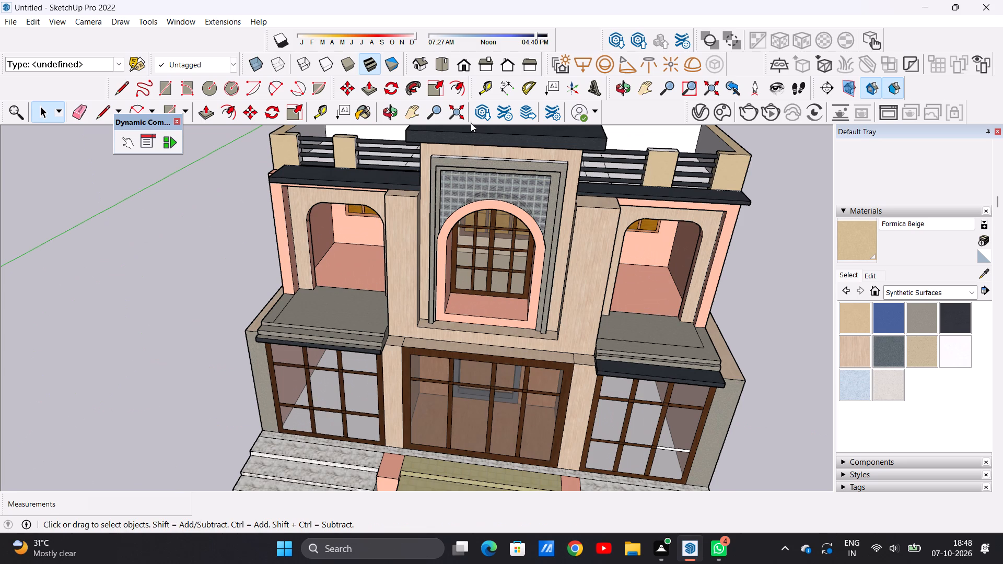
# Examine the facade from the standard front view, including the roof, balconies and central arched window up close.
pyautogui.click(462, 63)
pyautogui.scroll(-12, 471, 205)
pyautogui.scroll(3, 469, 190)
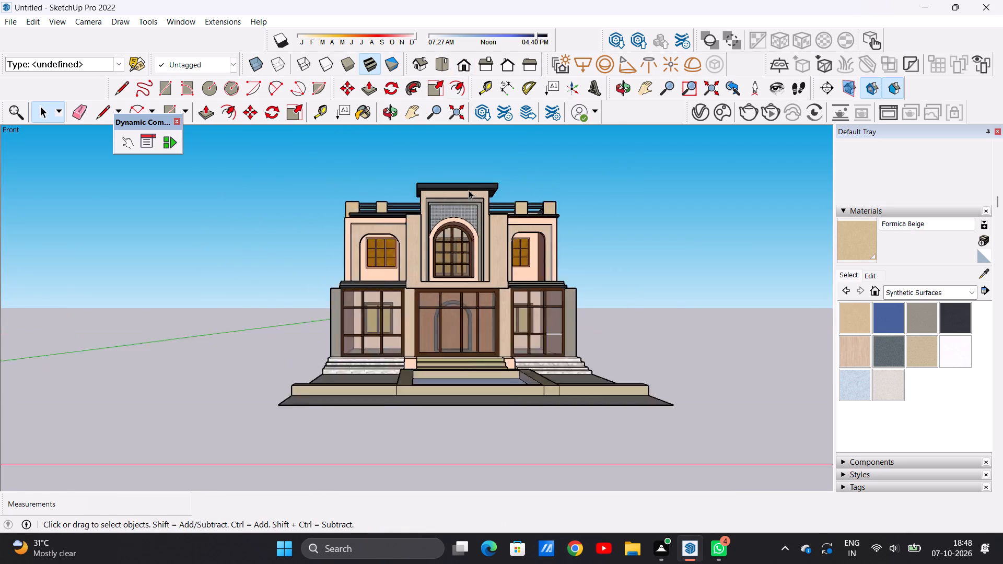
pyautogui.scroll(4, 469, 190)
pyautogui.moveTo(467, 195); pyautogui.dragTo(452, 324, button='middle')
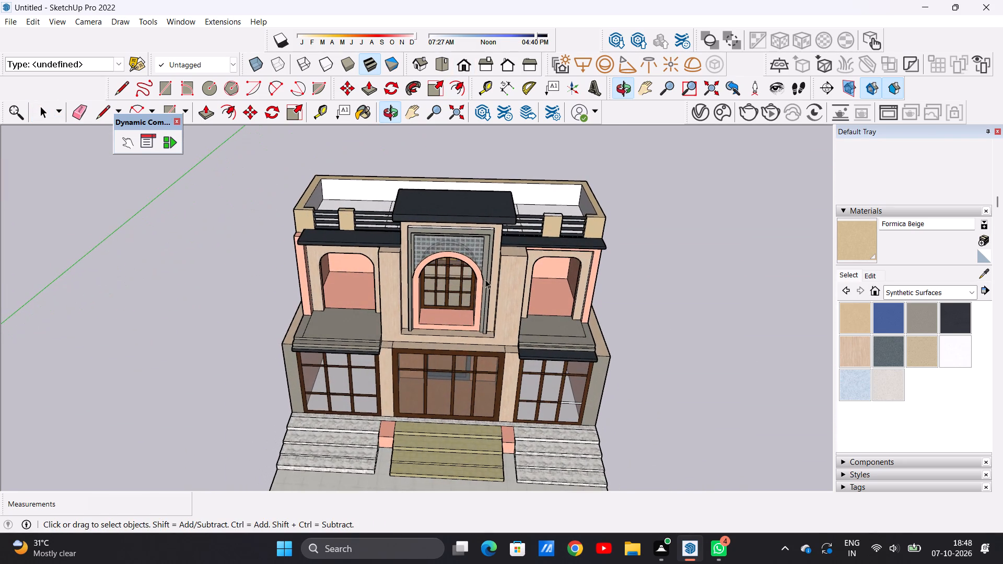
pyautogui.moveTo(546, 323); pyautogui.dragTo(556, 375, button='middle')
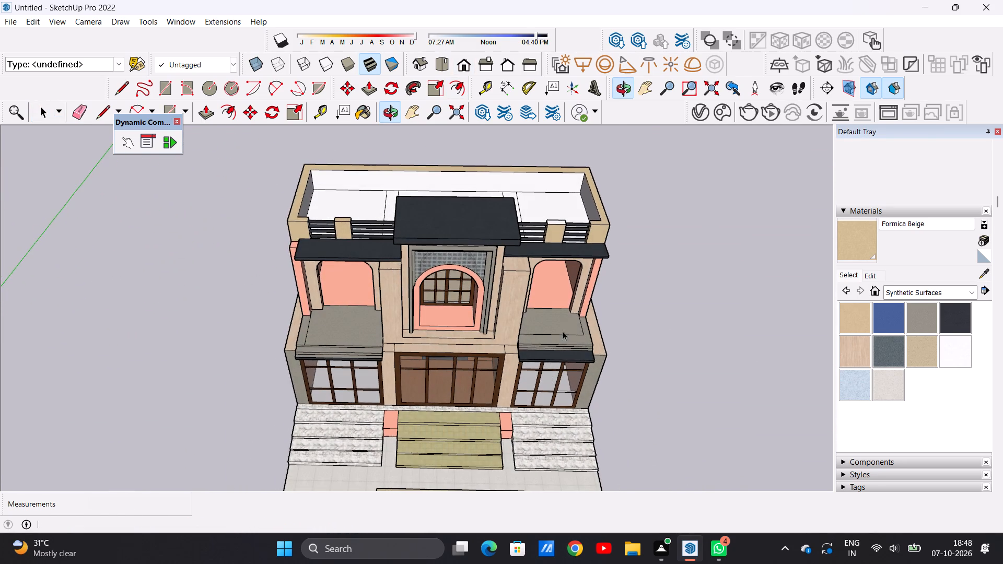
pyautogui.scroll(5, 554, 324)
pyautogui.moveTo(557, 320); pyautogui.dragTo(336, 250, button='middle')
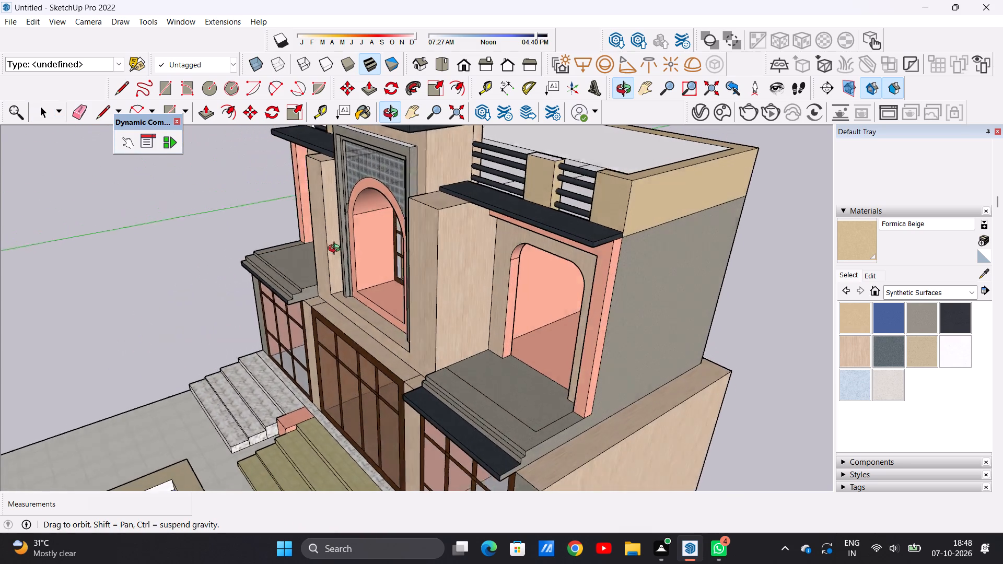
pyautogui.moveTo(336, 250); pyautogui.dragTo(314, 245, button='middle')
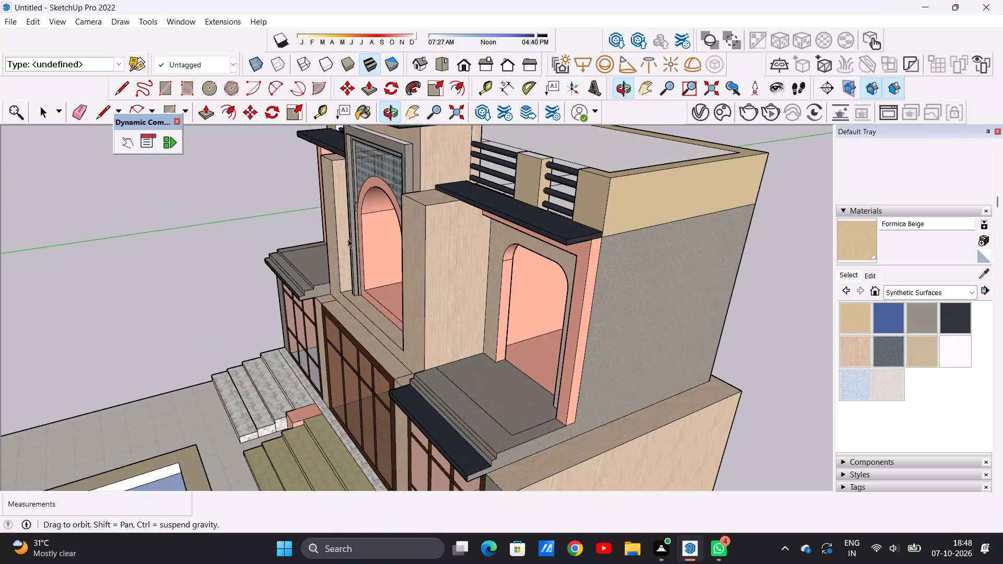
pyautogui.moveTo(360, 262); pyautogui.dragTo(563, 177, button='middle')
pyautogui.scroll(4, 408, 229)
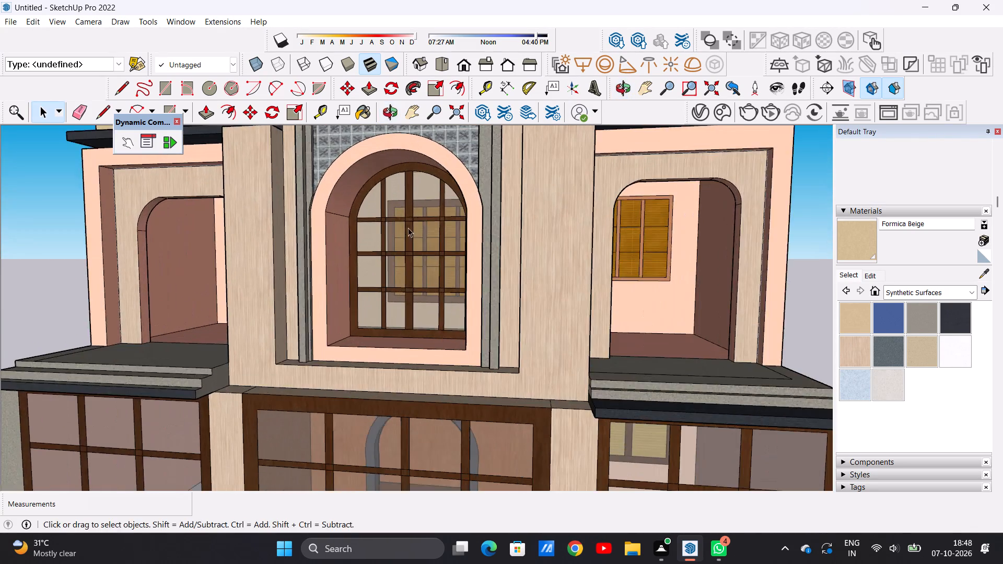
pyautogui.moveTo(413, 233); pyautogui.dragTo(443, 211, button='middle')
pyautogui.scroll(2, 426, 238)
pyautogui.scroll(-1, 426, 238)
pyautogui.scroll(11, 426, 238)
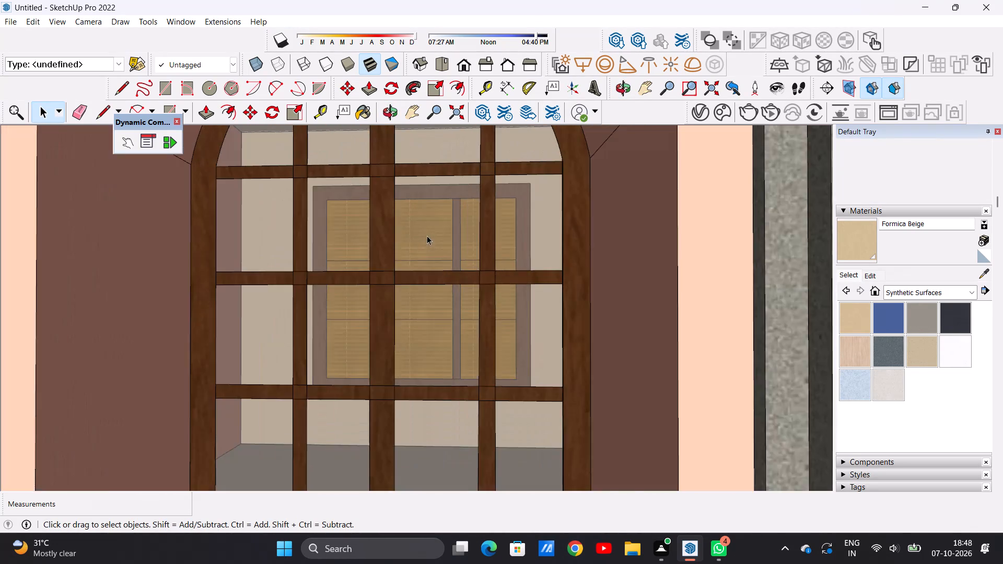
pyautogui.scroll(6, 427, 236)
pyautogui.scroll(-20, 427, 243)
pyautogui.scroll(-12, 427, 243)
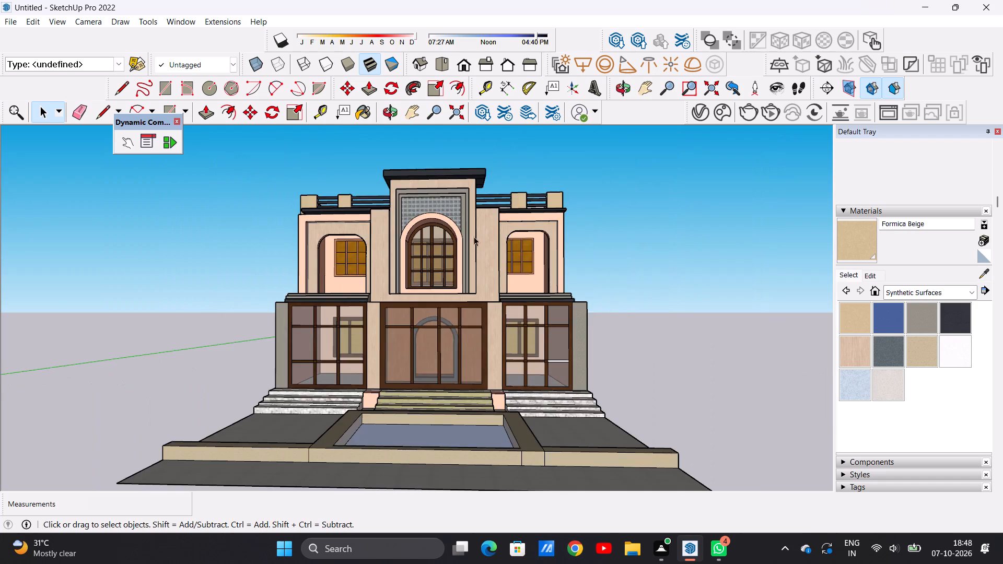
# Paint the inner face of the roof's rear parapet with Terrazzo Tile Light from Synthetic Surfaces.
pyautogui.moveTo(474, 236); pyautogui.dragTo(430, 314, button='middle')
pyautogui.moveTo(475, 220); pyautogui.dragTo(298, 253, button='middle')
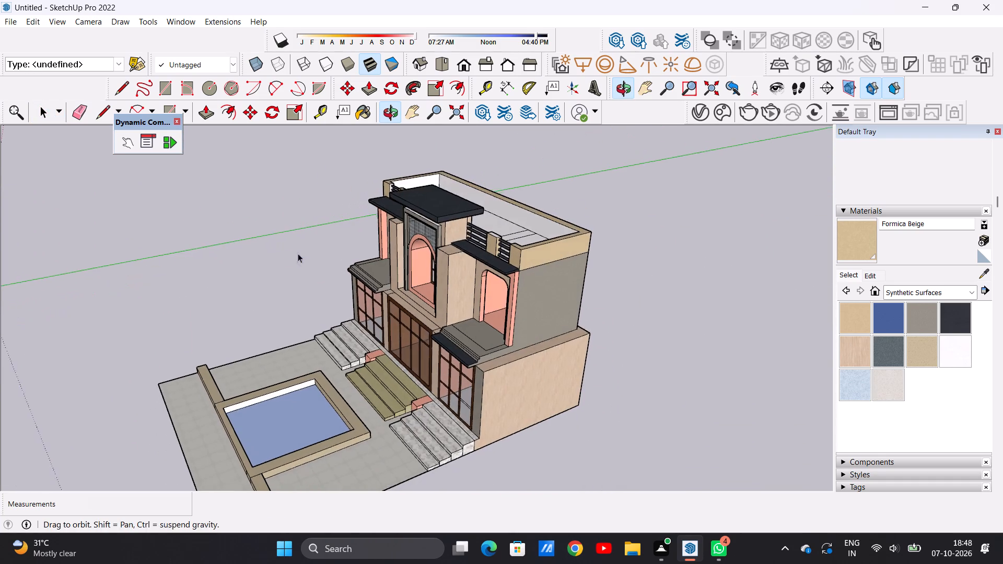
pyautogui.moveTo(298, 253); pyautogui.dragTo(295, 256, button='middle')
pyautogui.moveTo(476, 204); pyautogui.dragTo(449, 208, button='middle')
pyautogui.scroll(16, 526, 207)
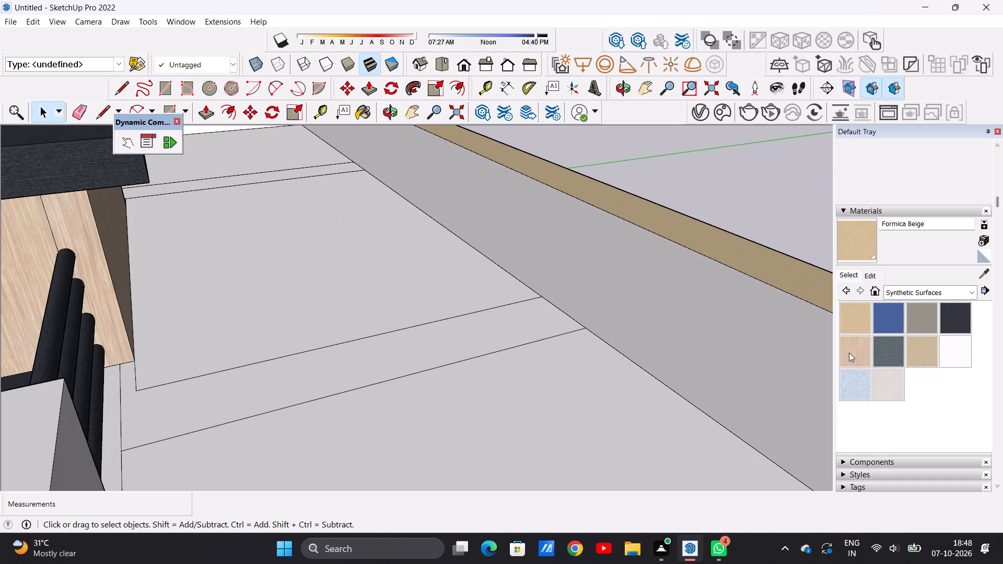
pyautogui.click(883, 380)
pyautogui.click(647, 289)
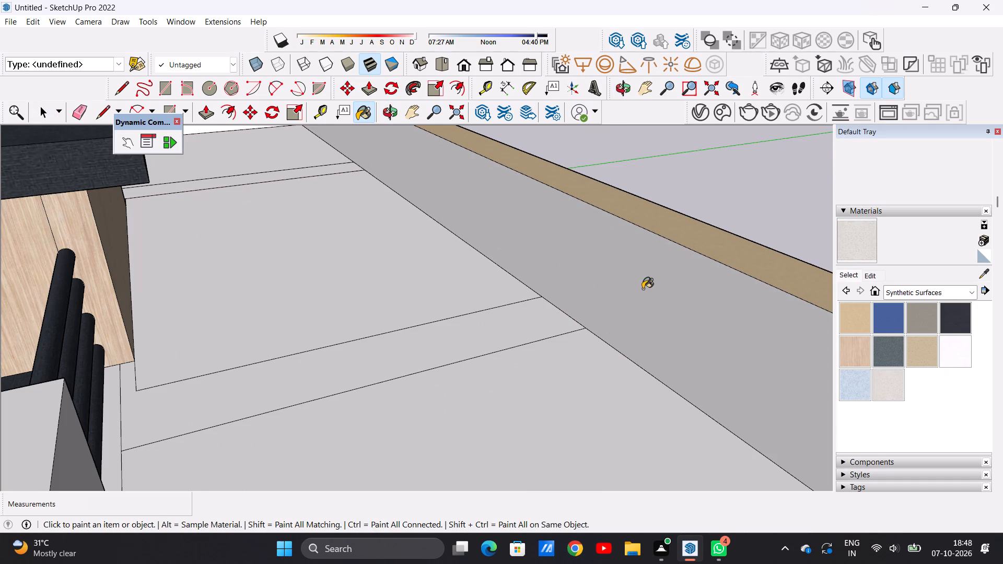
pyautogui.scroll(-12, 620, 281)
pyautogui.scroll(1, 783, 301)
pyautogui.scroll(-1, 901, 331)
pyautogui.scroll(3, 902, 334)
pyautogui.scroll(9, 609, 279)
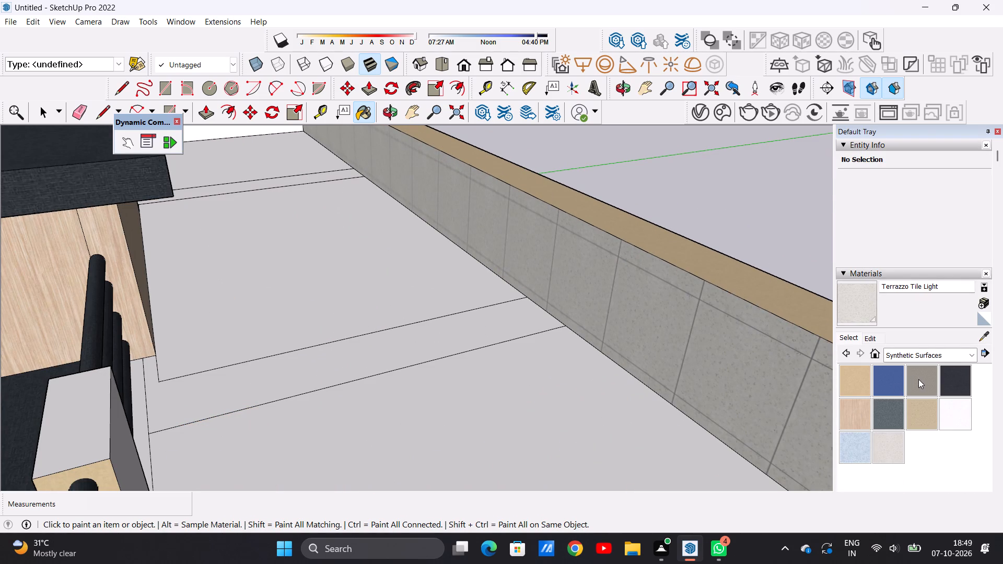
# Repaint the inner face of the roof's rear parapet with Formica Graystone from Synthetic Surfaces.
pyautogui.click(921, 380)
pyautogui.click(736, 351)
pyautogui.scroll(-10, 571, 330)
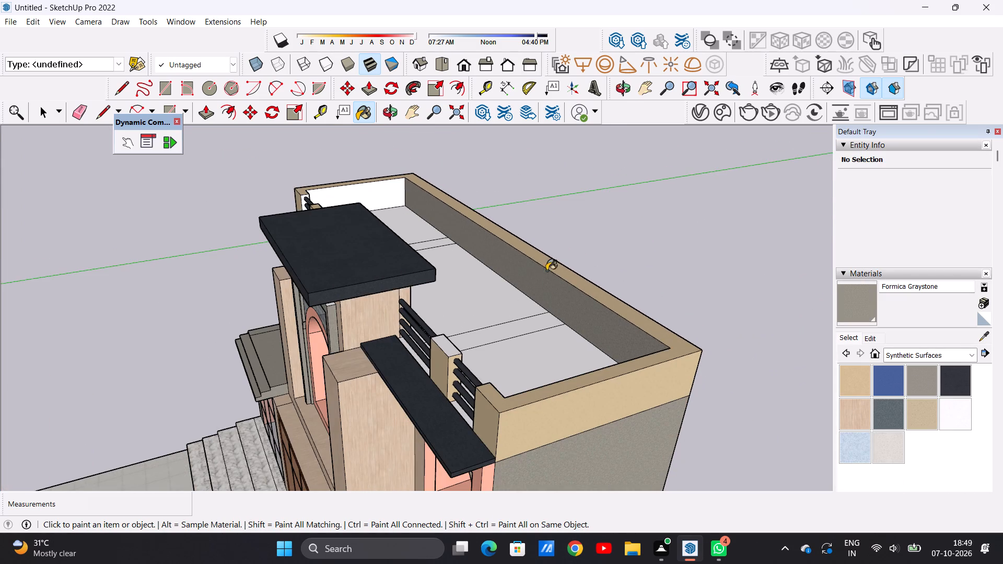
# Paint the unpainted inner faces of the middle and corner railing posts and the middle post's top with Formica Beige, on the roof side away from the origin.
pyautogui.moveTo(546, 271); pyautogui.dragTo(321, 240, button='middle')
pyautogui.moveTo(412, 219); pyautogui.dragTo(380, 256, button='middle')
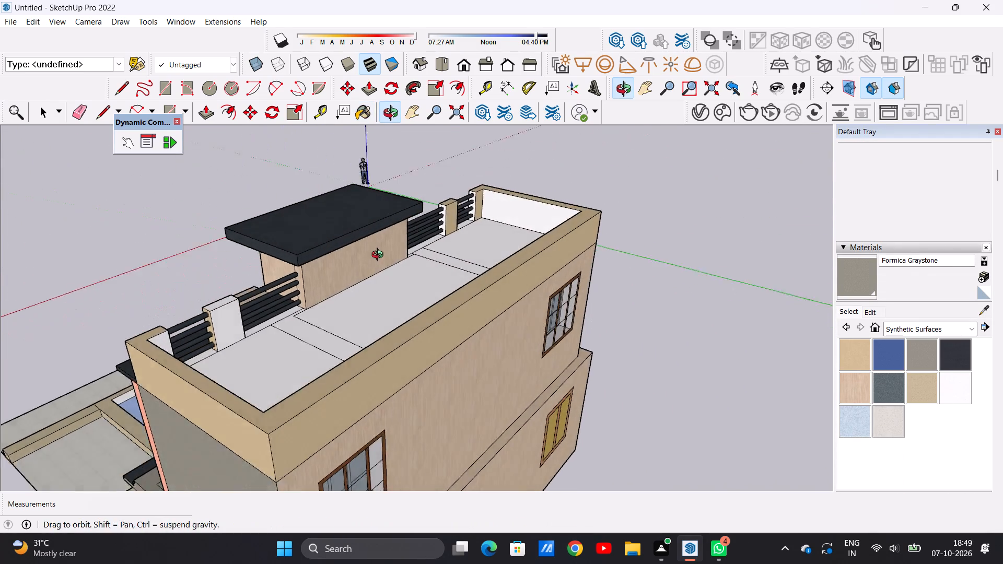
pyautogui.moveTo(380, 256); pyautogui.dragTo(373, 266, button='middle')
pyautogui.scroll(-6, 378, 256)
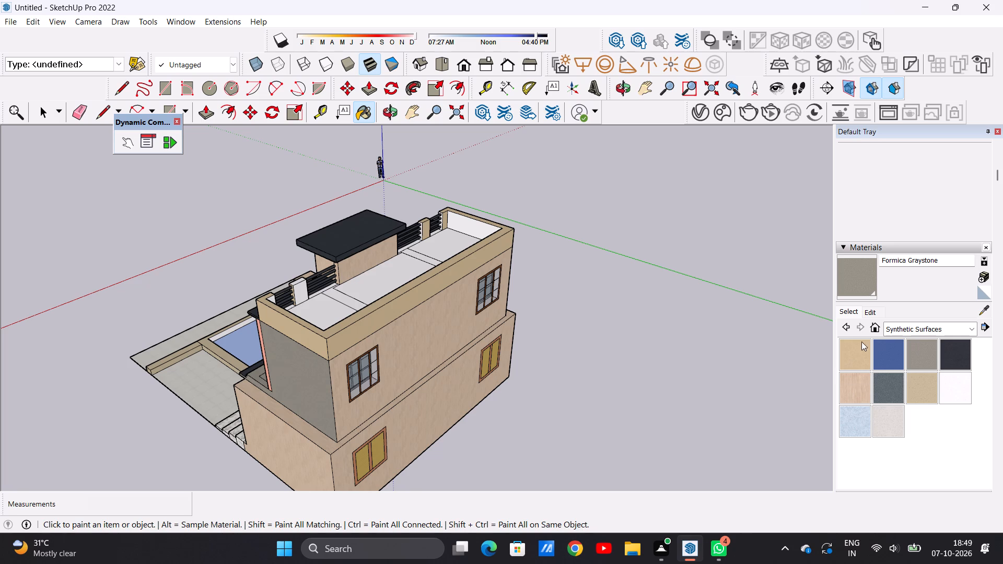
pyautogui.click(853, 360)
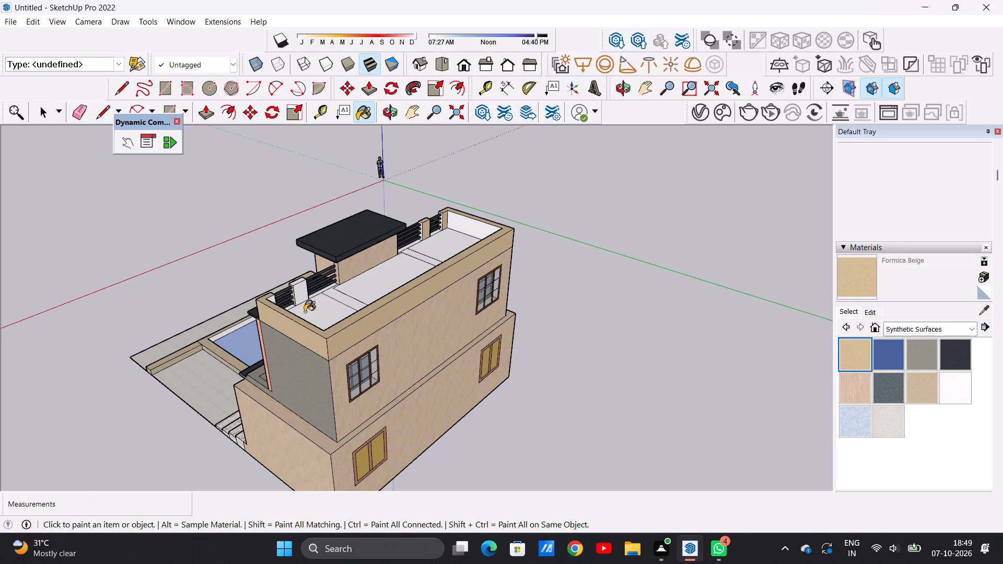
pyautogui.scroll(16, 305, 312)
pyautogui.click(300, 274)
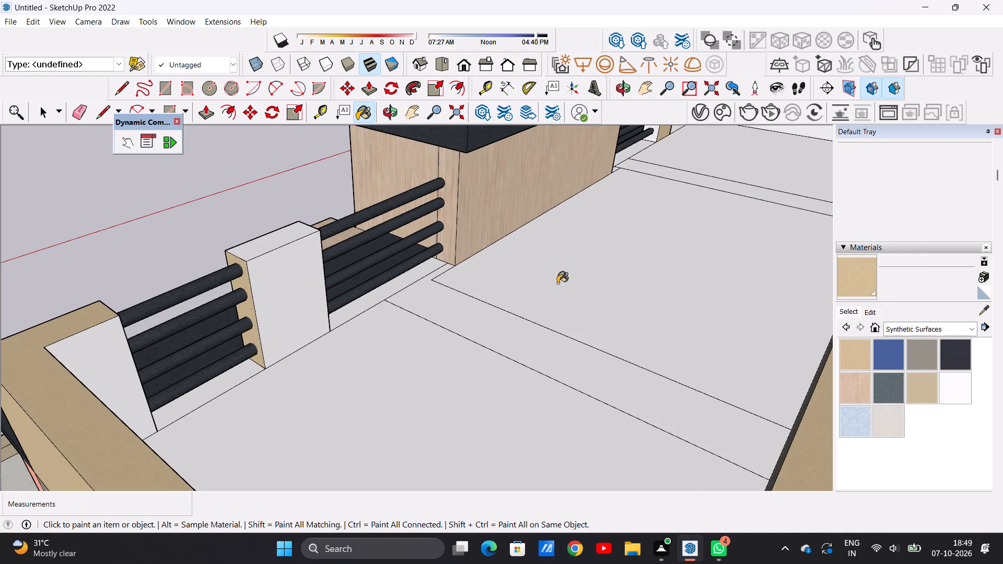
pyautogui.moveTo(553, 286); pyautogui.dragTo(433, 285, button='middle')
pyautogui.scroll(-8, 461, 285)
pyautogui.scroll(10, 277, 268)
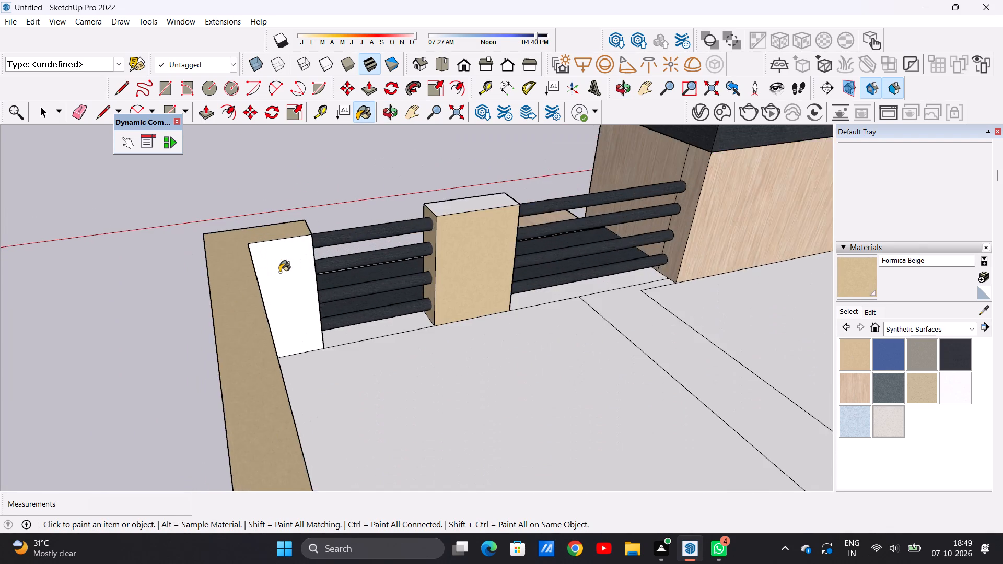
pyautogui.scroll(5, 279, 272)
pyautogui.click(285, 275)
pyautogui.moveTo(596, 236); pyautogui.dragTo(577, 336, button='middle')
pyautogui.scroll(6, 570, 266)
pyautogui.click(569, 263)
pyautogui.scroll(-14, 543, 274)
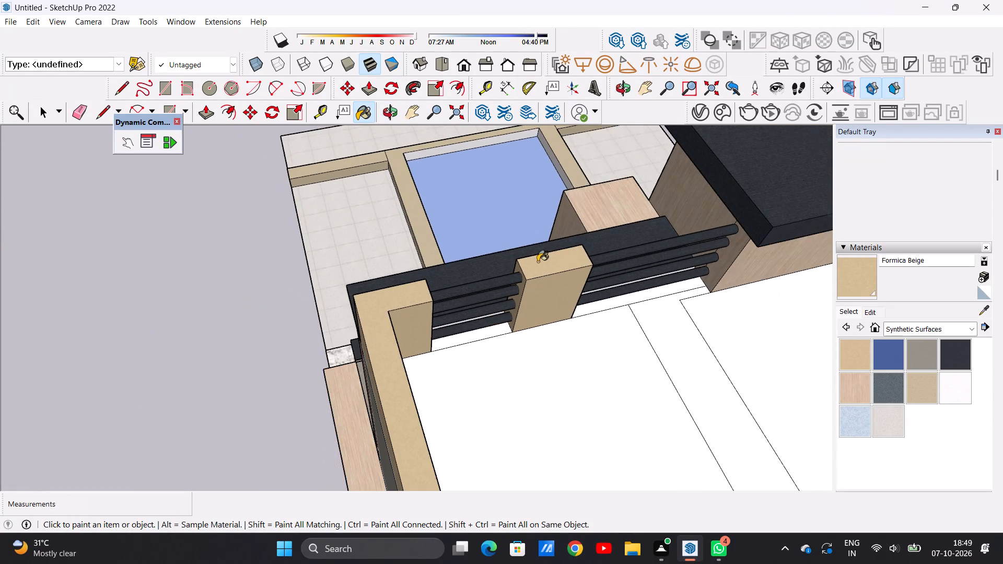
# Paint the low strips beneath both railing bays with Formica Beige, on the roof side away from the origin.
pyautogui.moveTo(673, 284); pyautogui.dragTo(465, 175, button='middle')
pyautogui.scroll(-11, 388, 246)
pyautogui.scroll(-2, 658, 302)
pyautogui.moveTo(661, 316); pyautogui.dragTo(602, 314, button='middle')
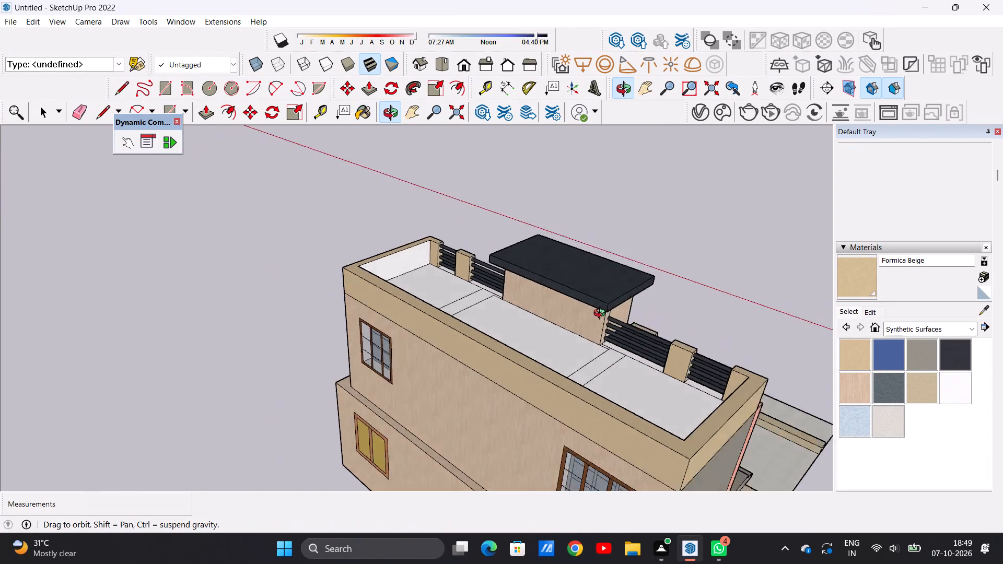
pyautogui.moveTo(602, 314); pyautogui.dragTo(438, 261, button='middle')
pyautogui.moveTo(471, 250); pyautogui.dragTo(459, 335, button='middle')
pyautogui.scroll(-4, 464, 246)
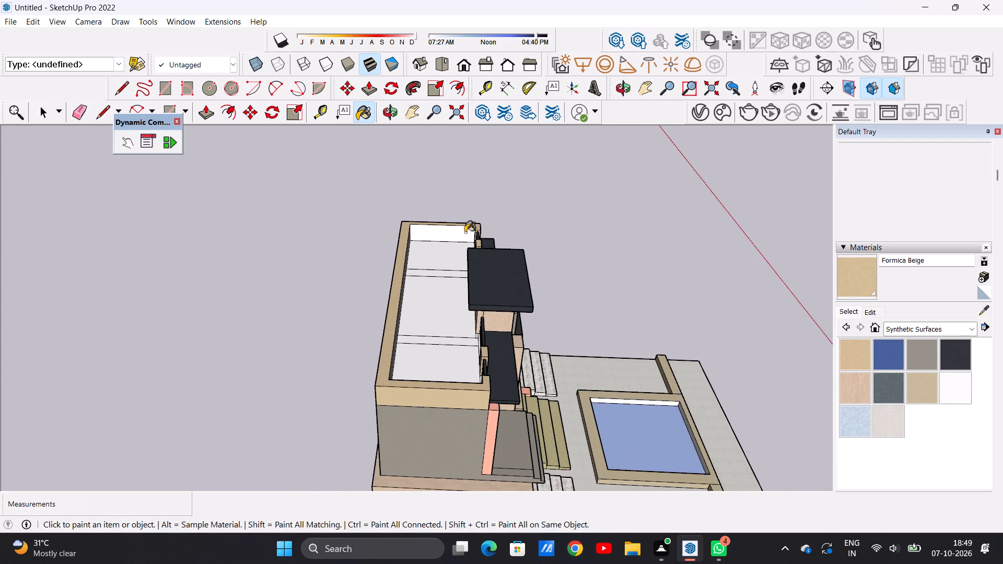
pyautogui.scroll(-2, 465, 232)
pyautogui.scroll(-5, 436, 186)
pyautogui.moveTo(347, 210); pyautogui.dragTo(363, 210, button='middle')
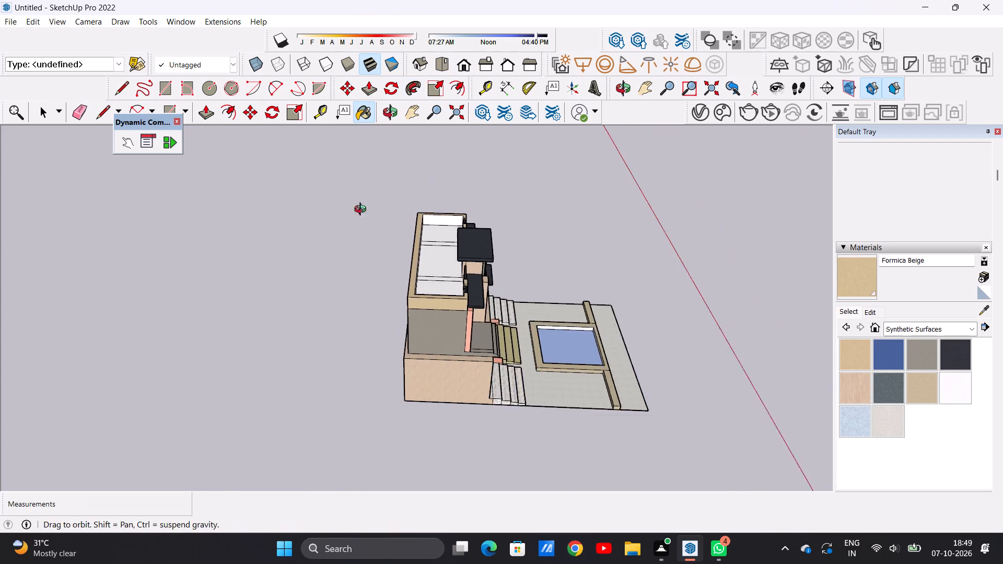
pyautogui.moveTo(363, 210); pyautogui.dragTo(623, 214, button='middle')
pyautogui.moveTo(354, 220); pyautogui.dragTo(468, 208, button='middle')
pyautogui.scroll(11, 357, 261)
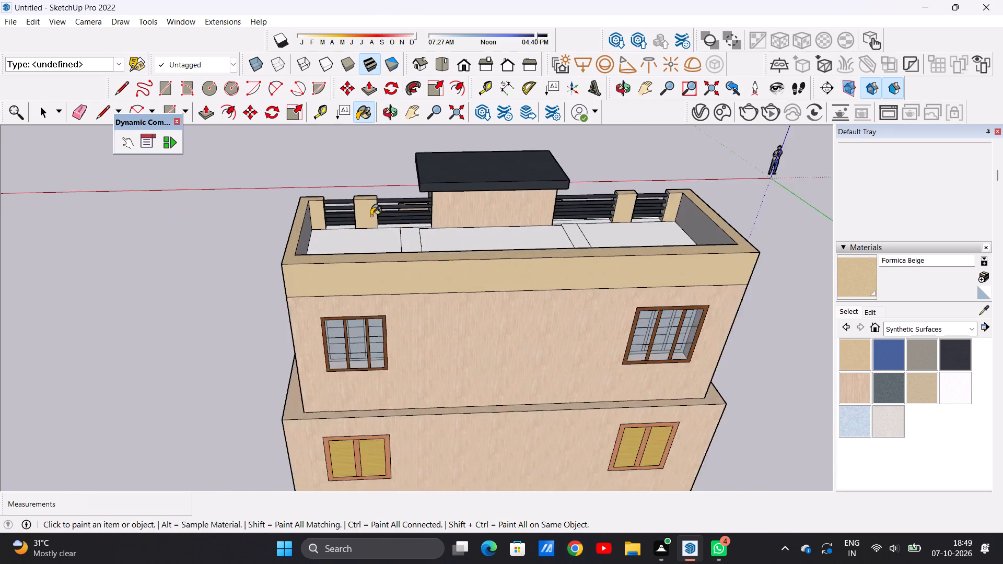
pyautogui.scroll(10, 371, 216)
pyautogui.moveTo(368, 242); pyautogui.dragTo(420, 258, button='middle')
pyautogui.scroll(3, 306, 284)
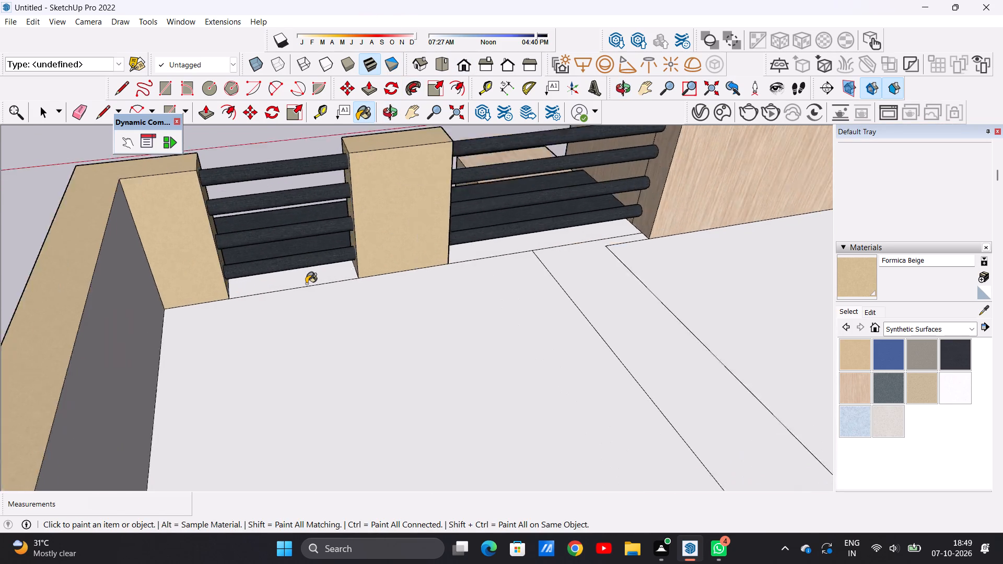
pyautogui.scroll(10, 306, 284)
pyautogui.scroll(-1, 312, 274)
pyautogui.scroll(2, 312, 274)
pyautogui.click(312, 284)
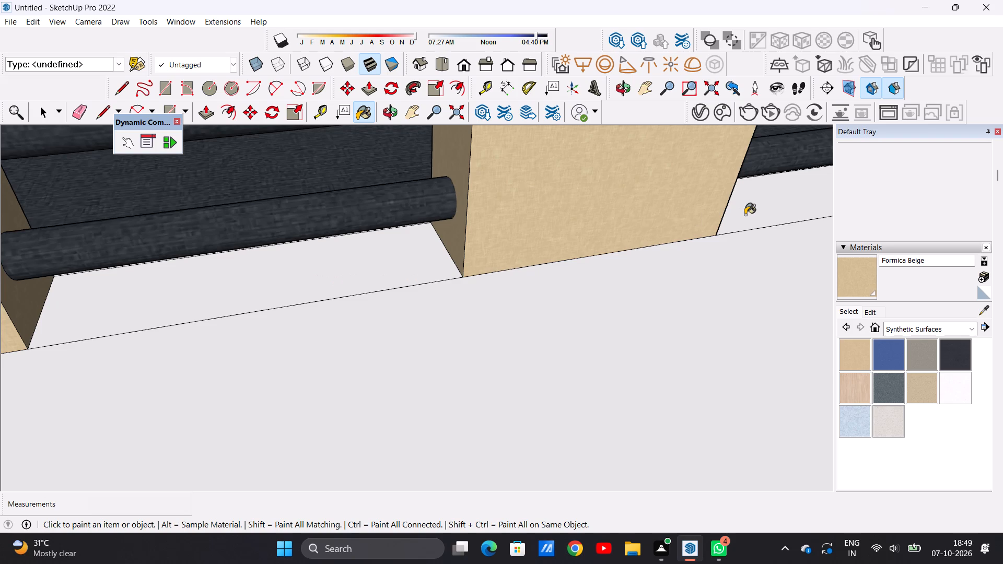
pyautogui.click(753, 211)
pyautogui.scroll(-20, 389, 325)
pyautogui.scroll(-3, 389, 325)
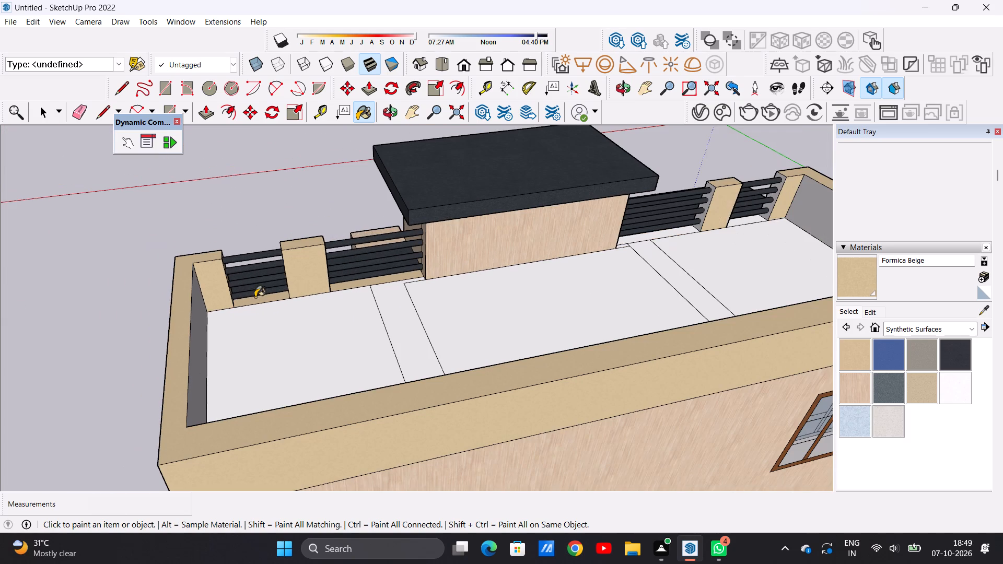
# Paint the corner post's rail-side face with Formica Beige, on the roof side nearer the origin.
pyautogui.scroll(10, 762, 215)
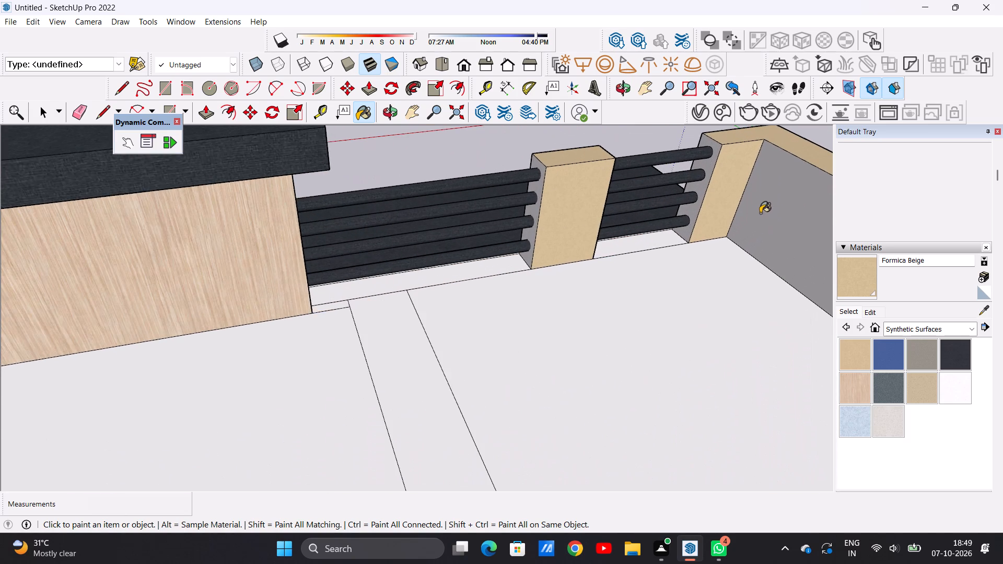
pyautogui.scroll(-8, 642, 241)
pyautogui.scroll(11, 672, 199)
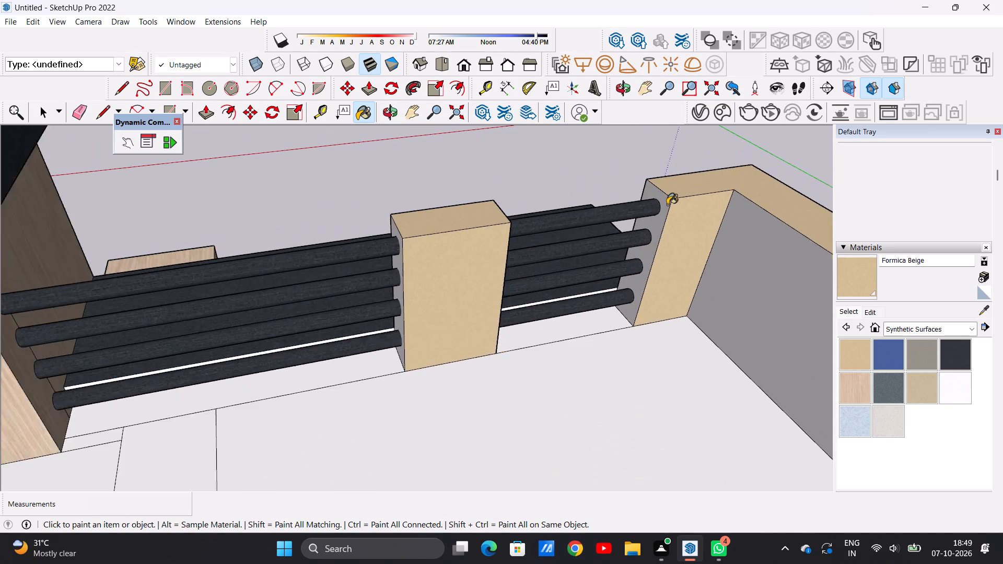
pyautogui.scroll(7, 667, 205)
pyautogui.click(665, 208)
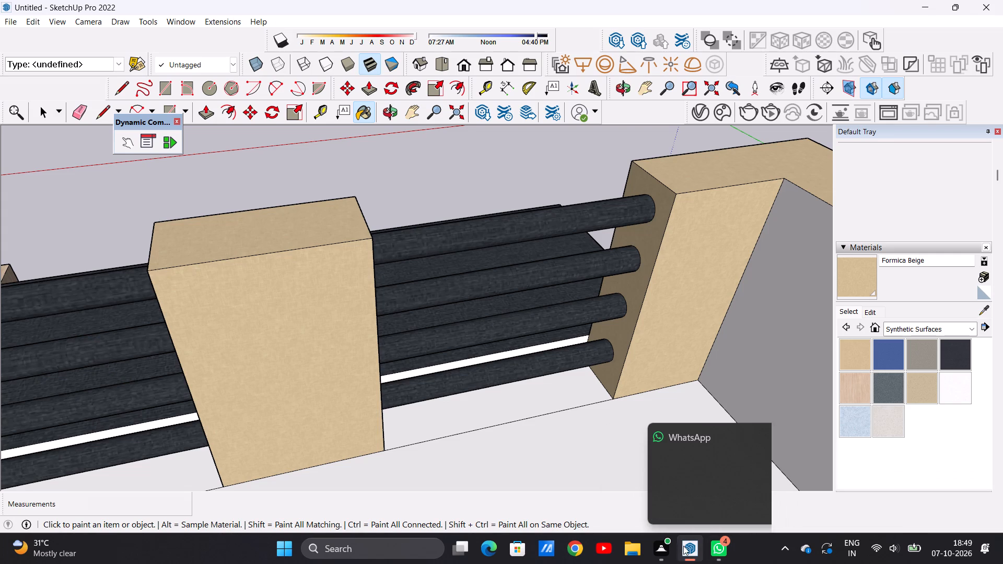
pyautogui.click(681, 502)
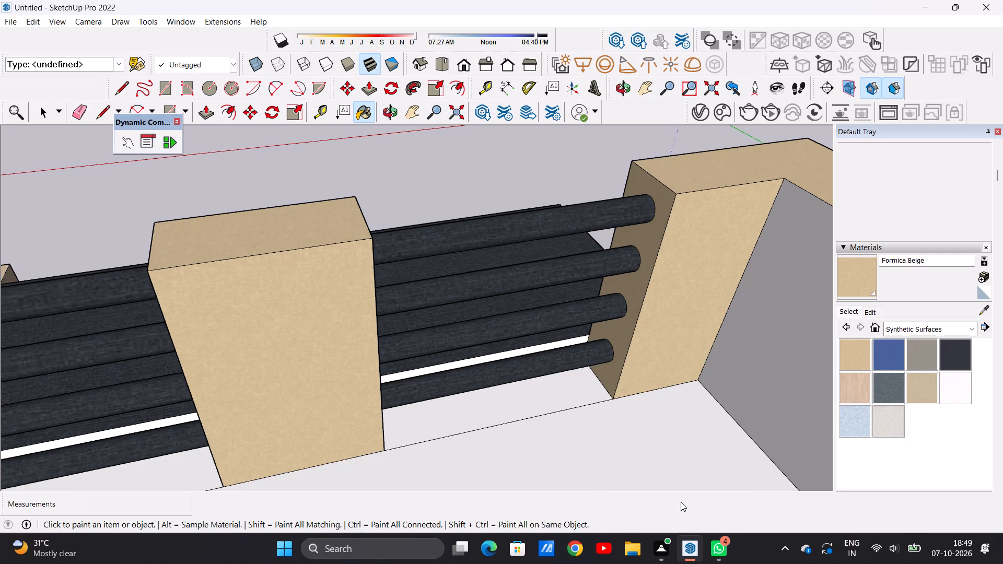
# Paint the white canopy faces behind the bottom rails of both railing bays nearer the origin with Formica Laminate Dark.
pyautogui.scroll(-6, 542, 371)
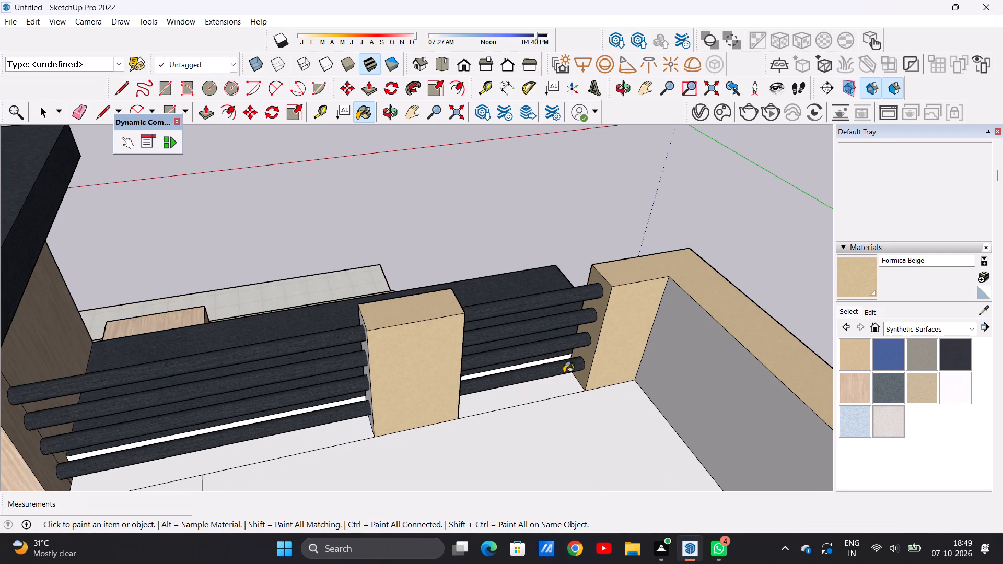
pyautogui.scroll(-1, 582, 360)
pyautogui.scroll(13, 547, 375)
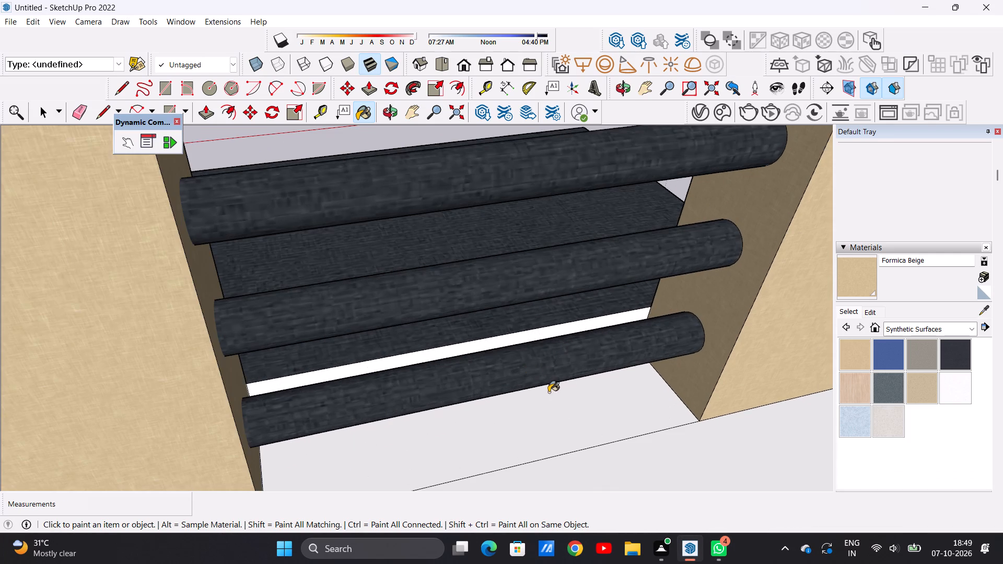
pyautogui.moveTo(577, 414); pyautogui.dragTo(825, 313, button='middle')
pyautogui.moveTo(429, 402); pyautogui.dragTo(490, 390, button='middle')
pyautogui.scroll(-20, 480, 406)
pyautogui.scroll(-20, 480, 406)
pyautogui.scroll(-3, 480, 406)
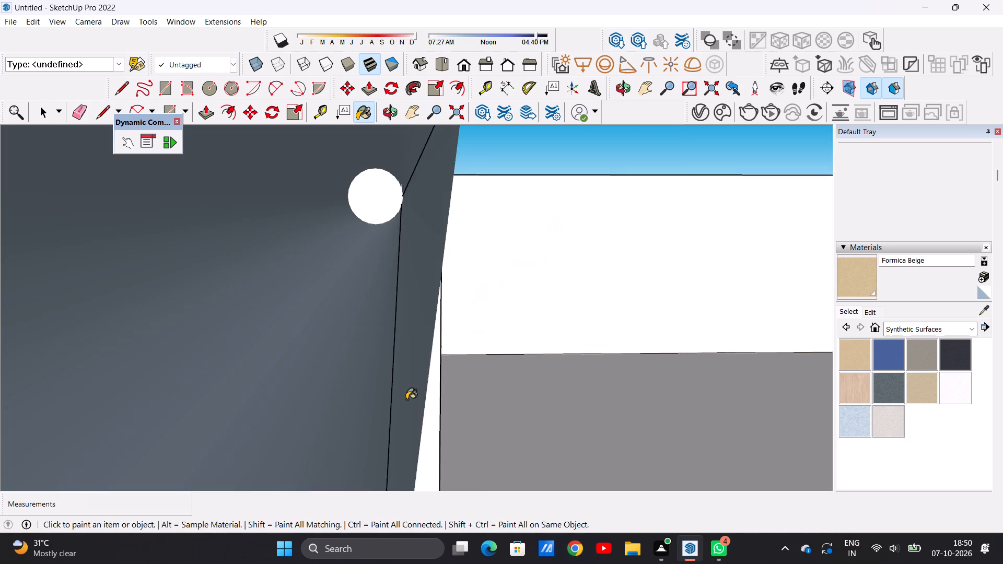
pyautogui.scroll(-19, 406, 399)
pyautogui.moveTo(593, 379); pyautogui.dragTo(324, 381, button='middle')
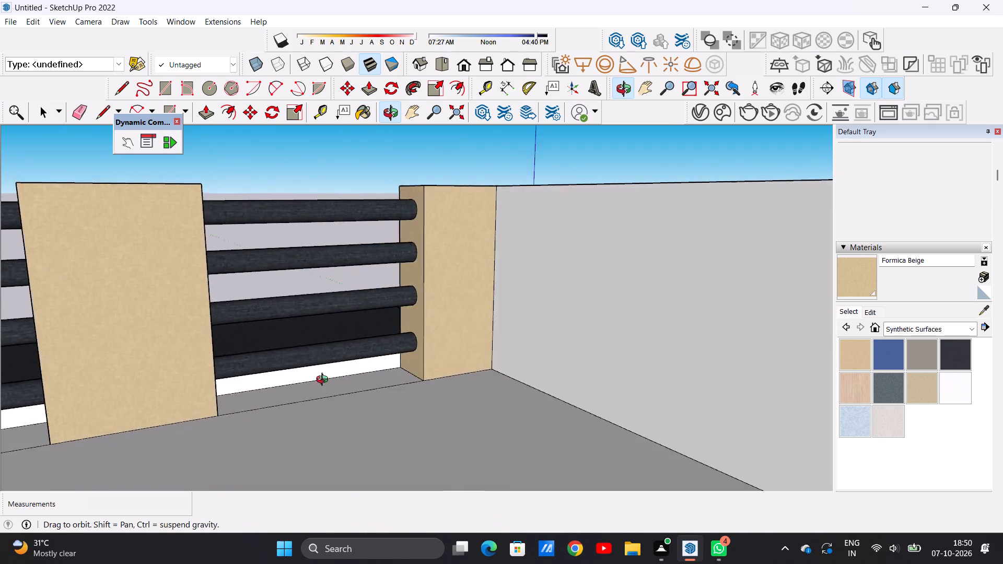
pyautogui.moveTo(324, 381); pyautogui.dragTo(284, 368, button='middle')
pyautogui.middleClick(284, 368)
pyautogui.scroll(11, 330, 377)
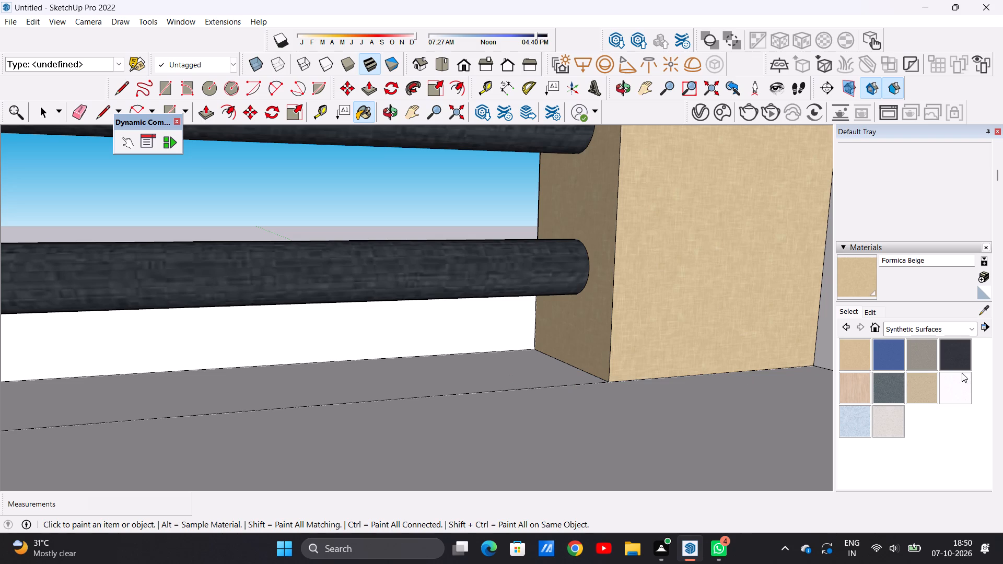
pyautogui.click(962, 363)
pyautogui.click(404, 344)
pyautogui.scroll(-7, 514, 366)
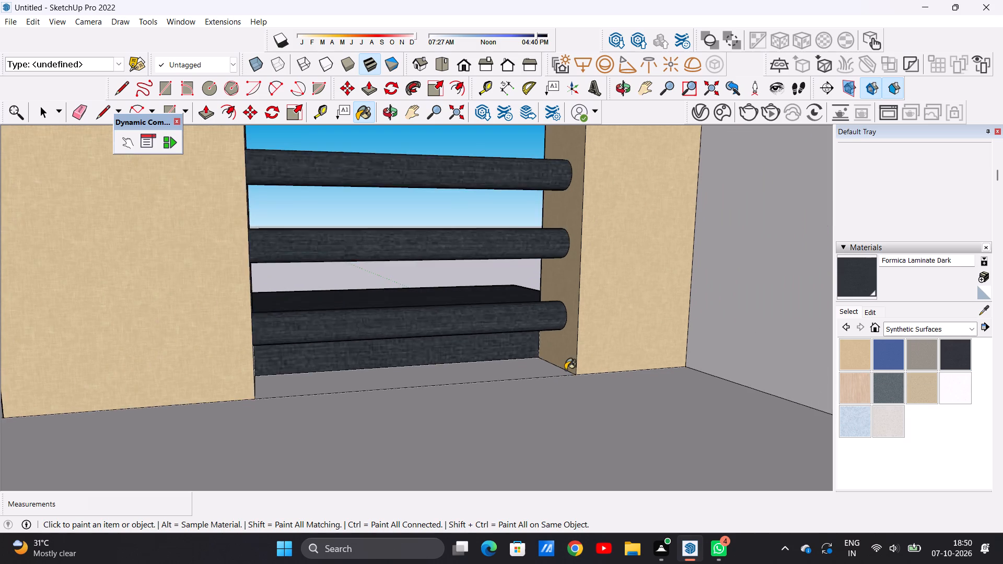
pyautogui.scroll(-6, 565, 370)
pyautogui.scroll(5, 119, 379)
pyautogui.click(115, 383)
pyautogui.scroll(-4, 268, 411)
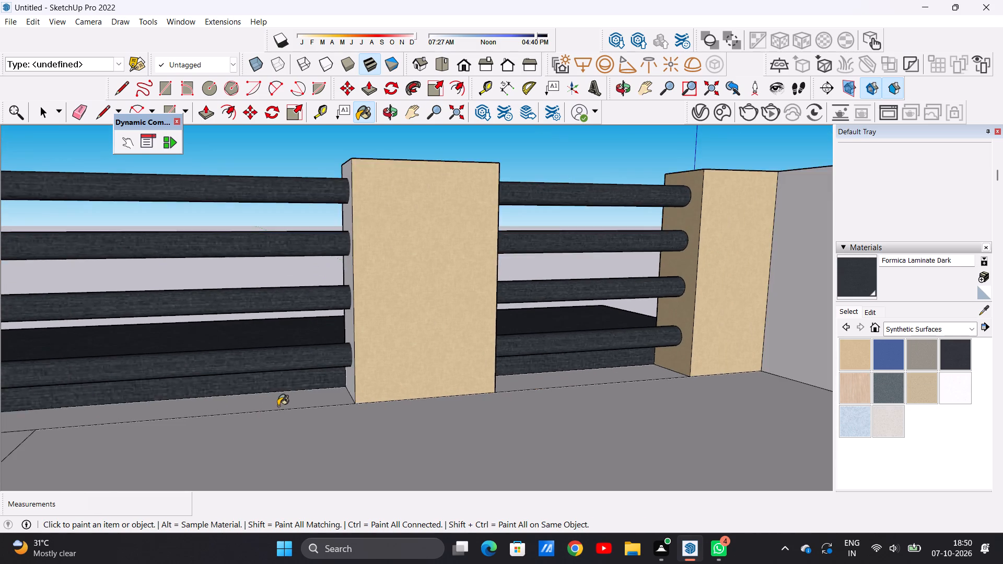
# Paint the white canopy faces behind the bottom rails of both bays away from the origin with Formica Laminate Dark.
pyautogui.scroll(-13, 278, 406)
pyautogui.scroll(-7, 197, 385)
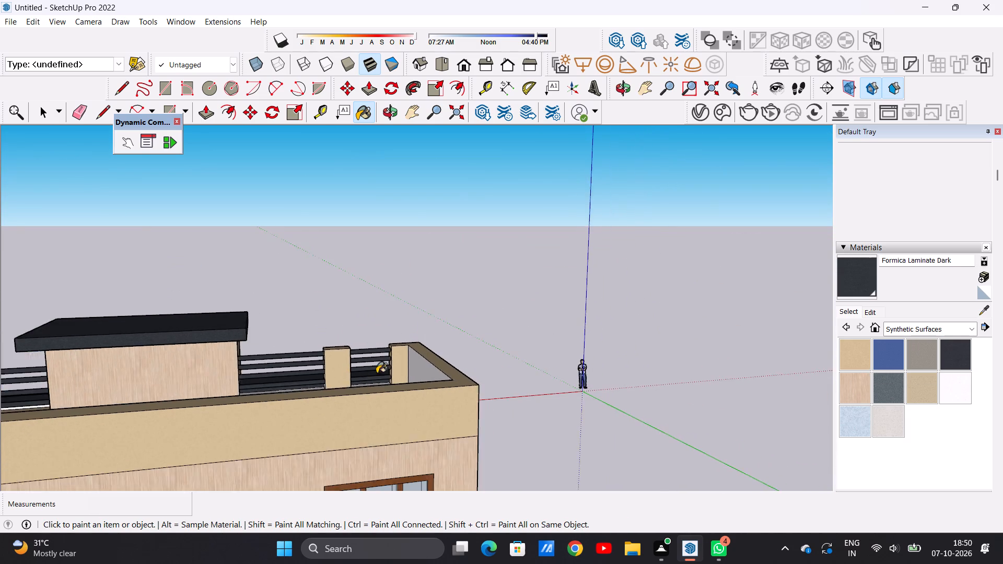
pyautogui.scroll(-3, 377, 373)
pyautogui.scroll(4, 76, 389)
pyautogui.scroll(-1, 79, 394)
pyautogui.scroll(6, 115, 395)
pyautogui.moveTo(167, 405); pyautogui.dragTo(172, 430, button='middle')
pyautogui.scroll(15, 175, 422)
pyautogui.click(160, 386)
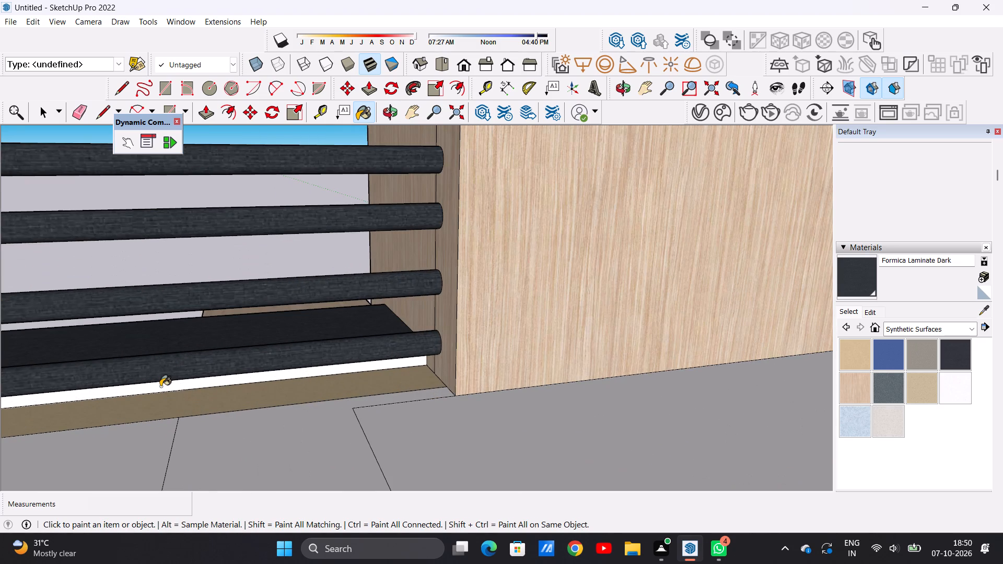
pyautogui.scroll(-13, 274, 393)
pyautogui.scroll(5, 134, 402)
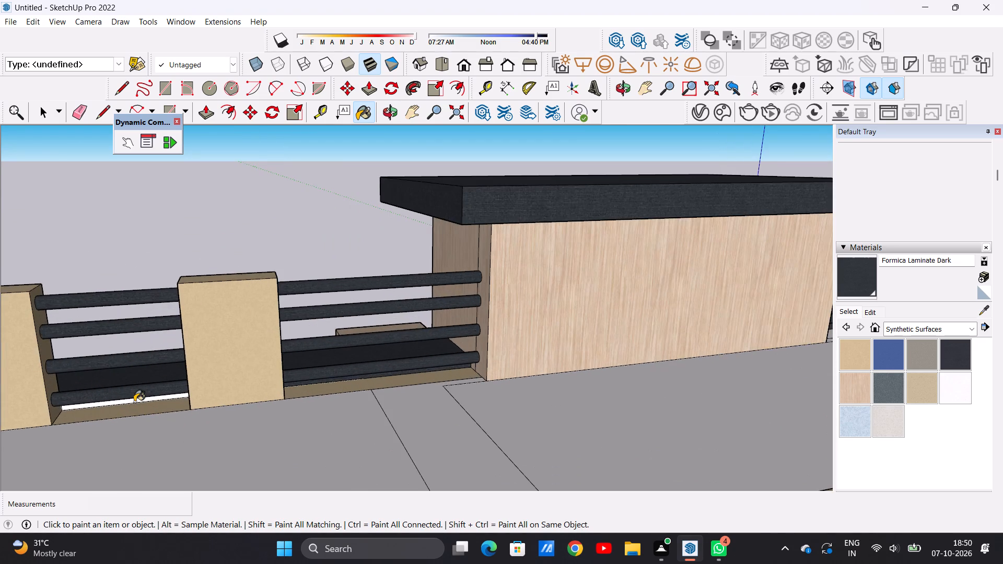
pyautogui.scroll(17, 134, 403)
pyautogui.click(131, 393)
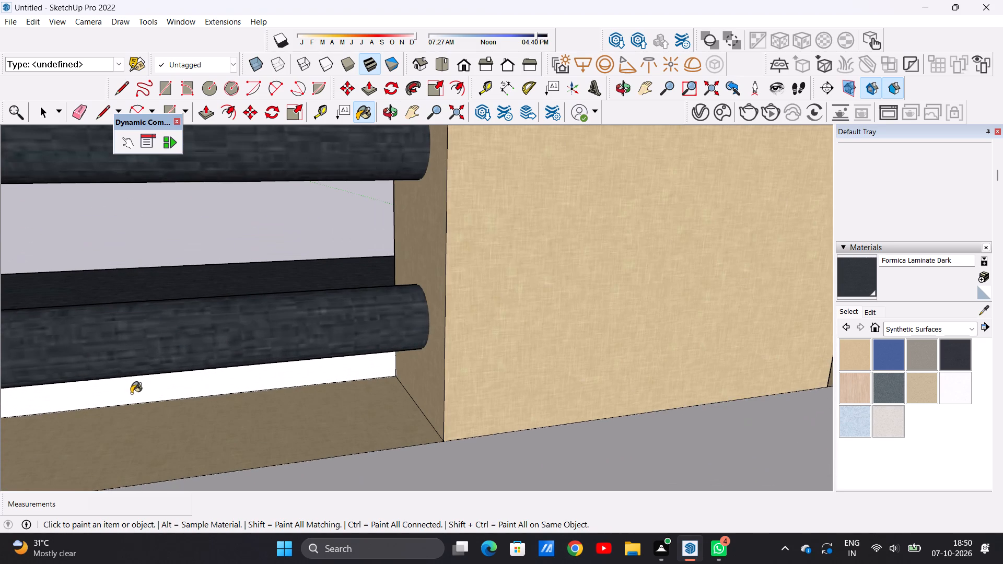
pyautogui.scroll(-20, 182, 427)
pyautogui.scroll(-12, 182, 427)
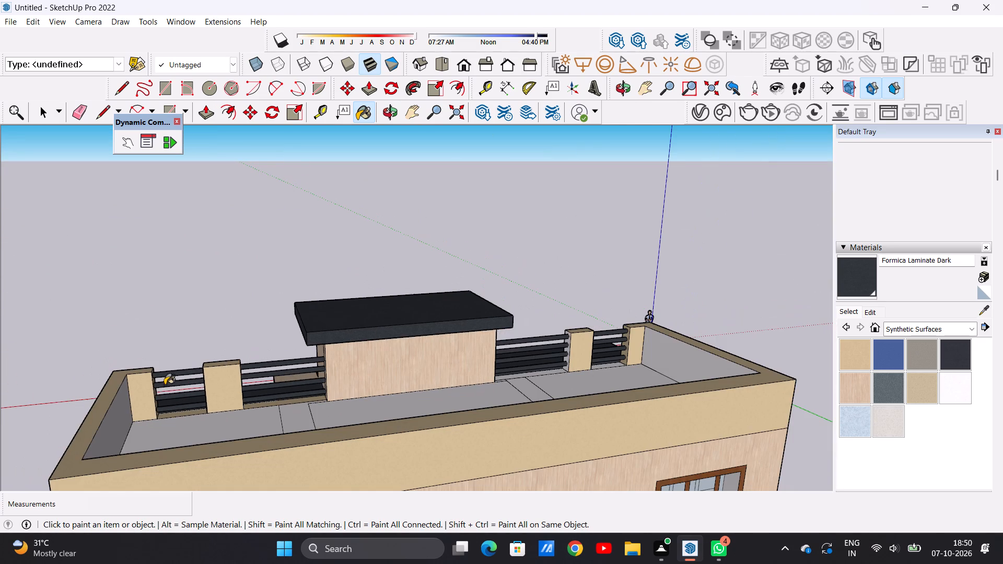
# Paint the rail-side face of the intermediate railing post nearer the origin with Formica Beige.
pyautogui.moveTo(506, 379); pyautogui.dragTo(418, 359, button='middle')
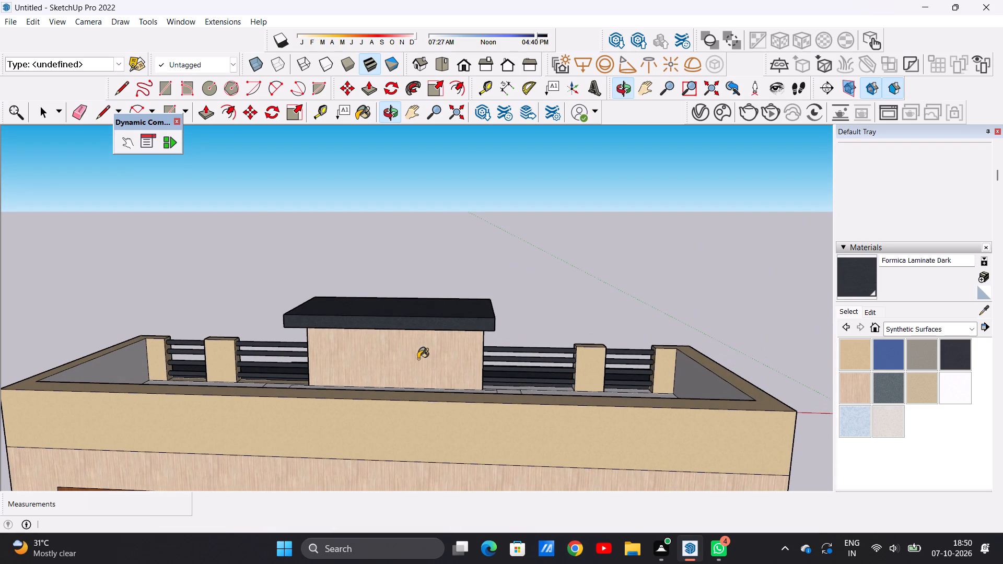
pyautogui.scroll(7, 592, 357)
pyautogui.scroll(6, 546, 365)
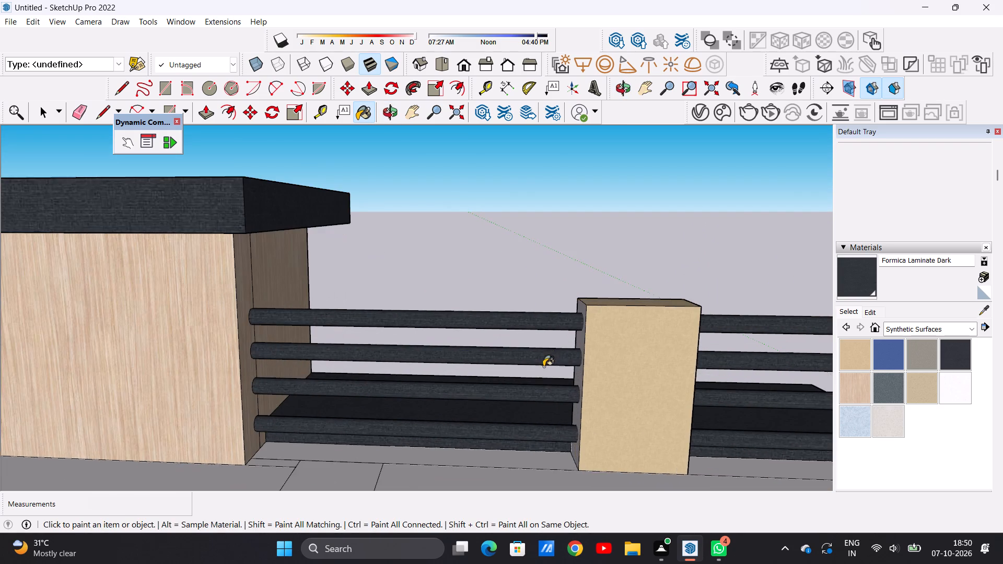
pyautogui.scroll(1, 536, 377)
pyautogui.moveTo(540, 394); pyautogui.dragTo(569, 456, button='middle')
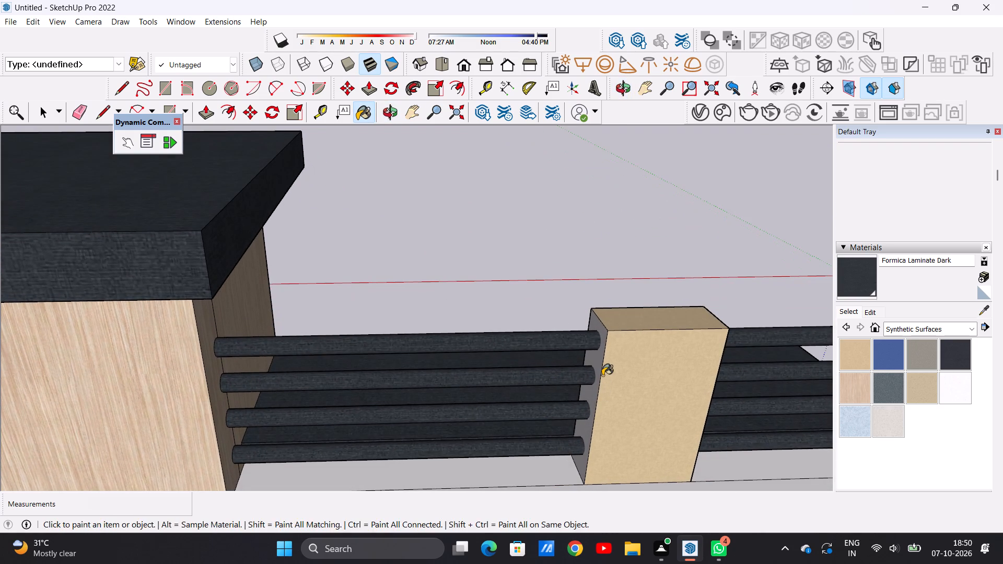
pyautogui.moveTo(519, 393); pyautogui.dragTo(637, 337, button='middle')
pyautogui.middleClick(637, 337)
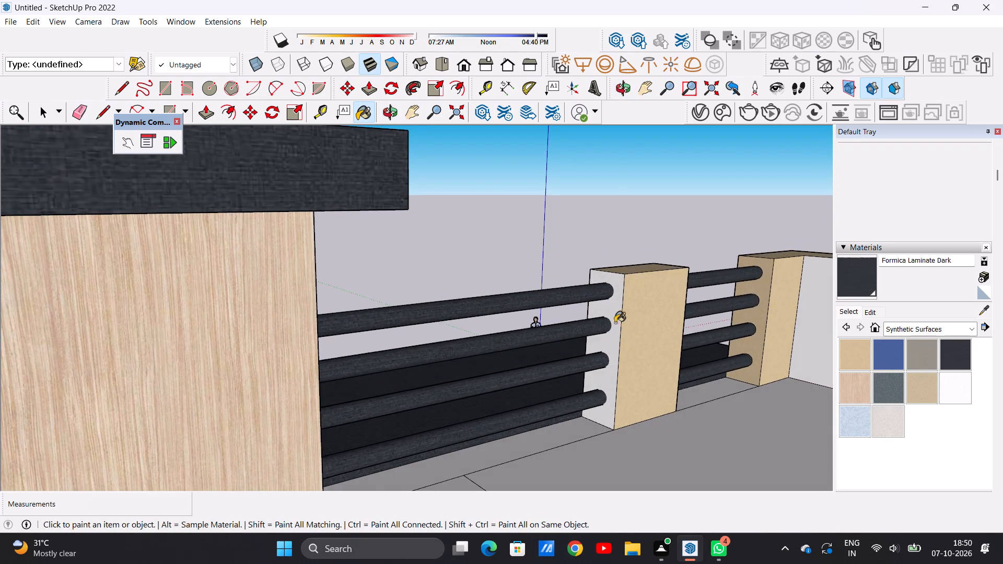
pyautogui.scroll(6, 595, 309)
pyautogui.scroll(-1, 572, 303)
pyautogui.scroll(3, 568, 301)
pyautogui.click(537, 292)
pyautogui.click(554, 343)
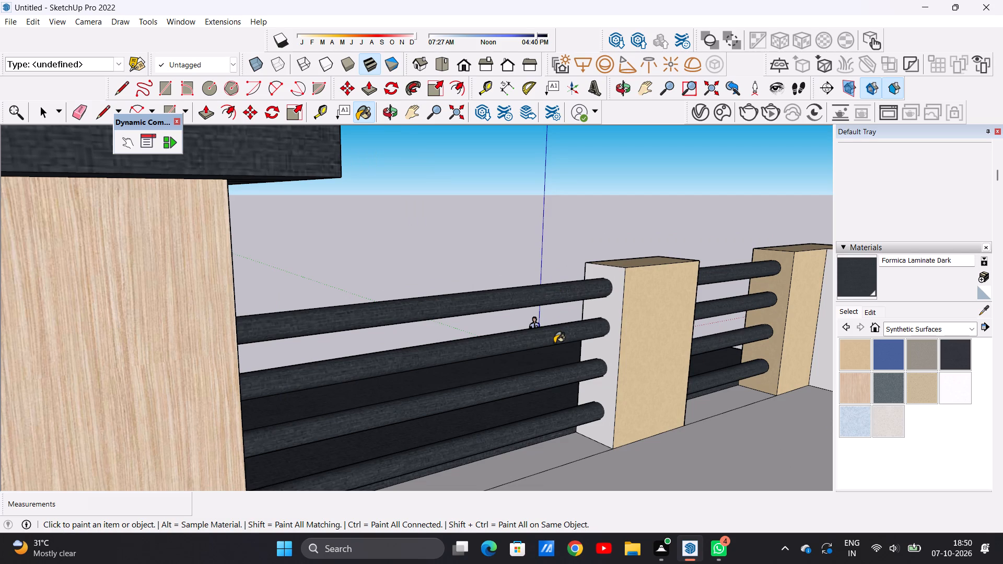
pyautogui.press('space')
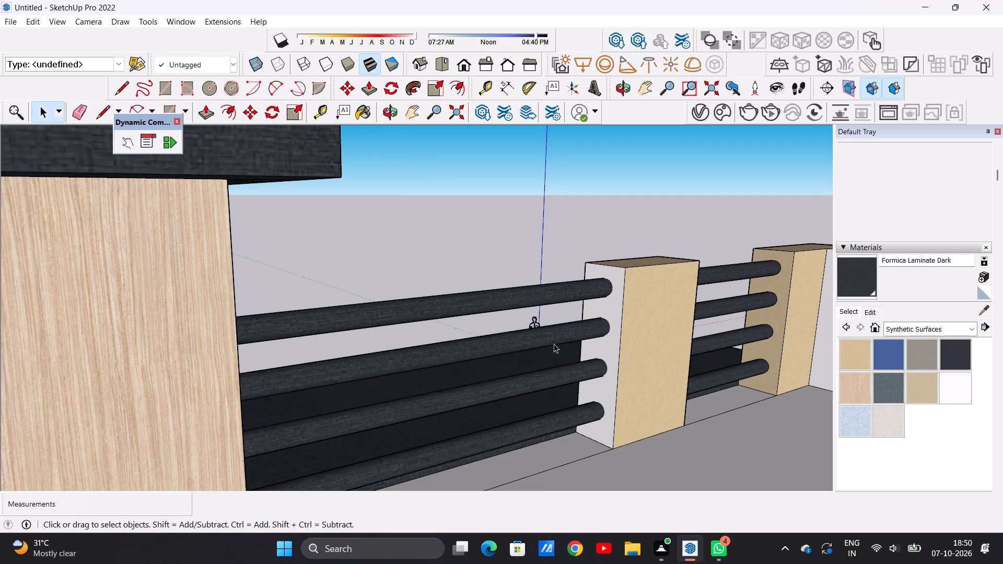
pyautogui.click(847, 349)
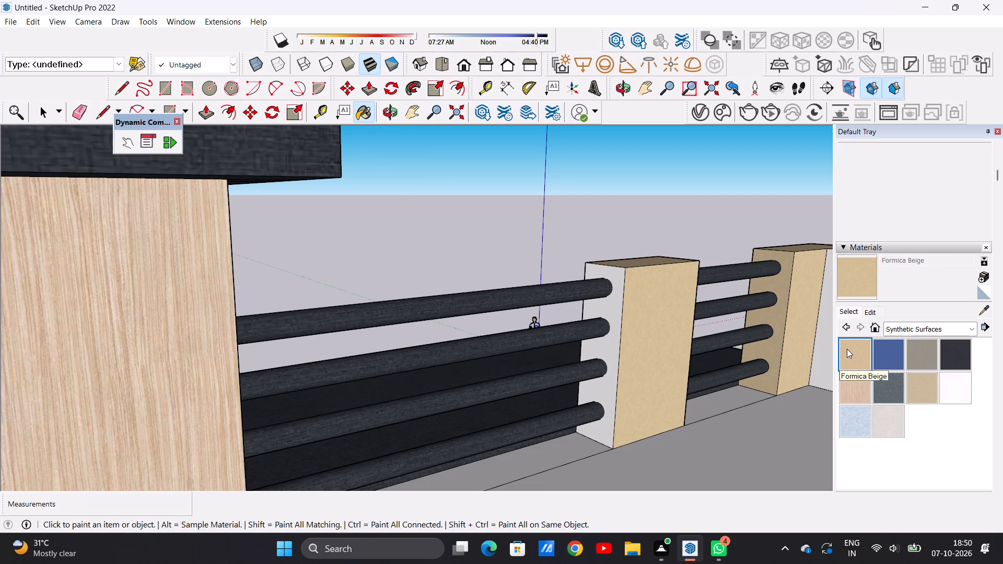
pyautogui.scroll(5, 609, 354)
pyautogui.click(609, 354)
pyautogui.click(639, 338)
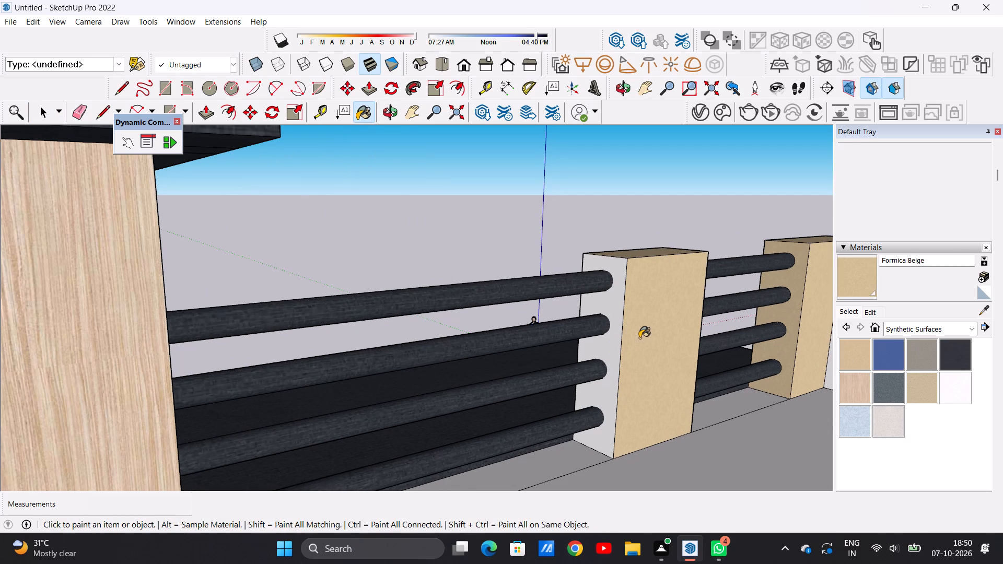
# Paint the rail-side faces of the corner post and intermediate post nearer the origin with Quartz Light Brown.
pyautogui.click(920, 383)
pyautogui.click(793, 303)
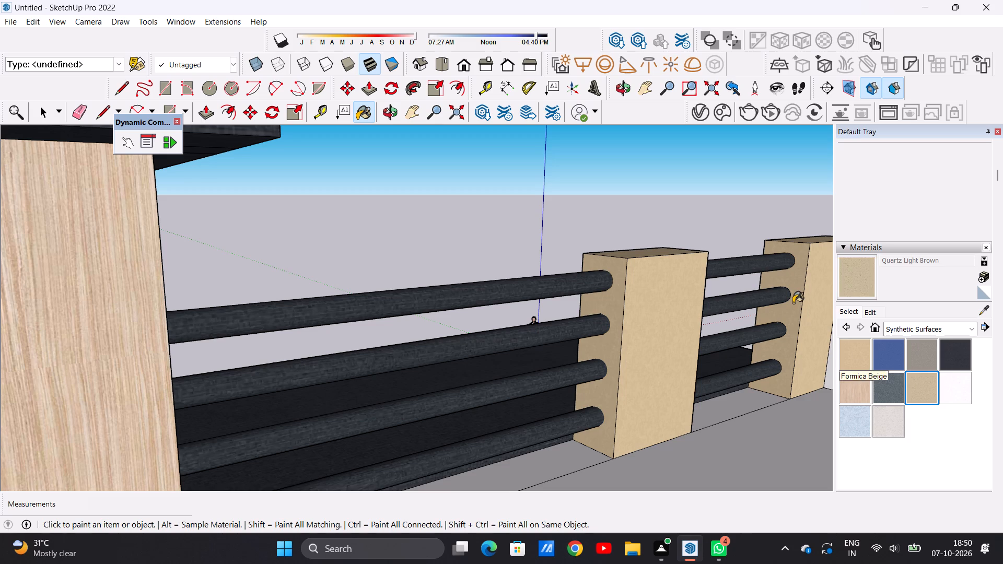
pyautogui.click(605, 348)
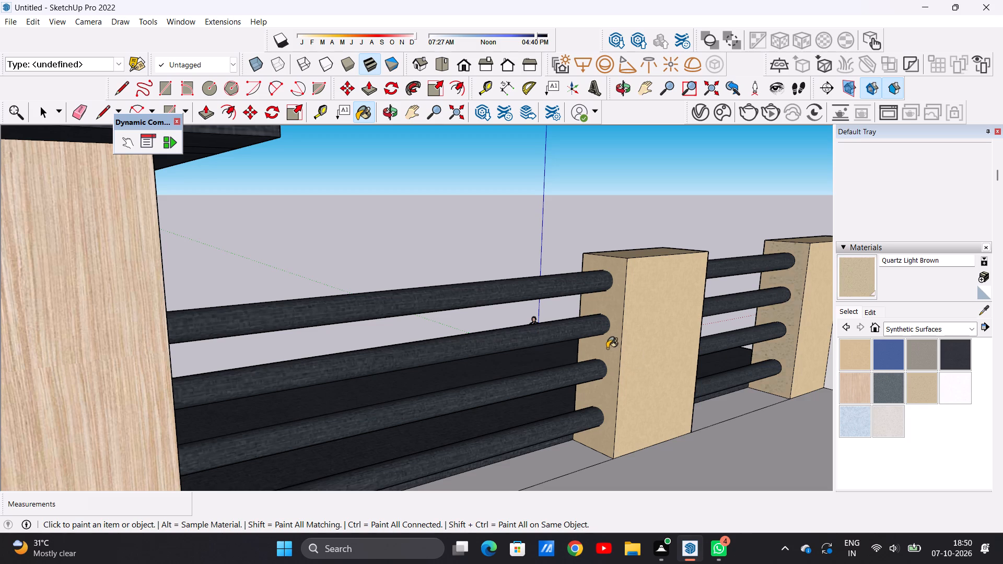
# Paint the inner face of the roof's short parapet wall nearer the origin with Formica Graystone.
pyautogui.scroll(-8, 650, 354)
pyautogui.moveTo(724, 387); pyautogui.dragTo(648, 365, button='middle')
pyautogui.scroll(-11, 657, 368)
pyautogui.moveTo(675, 379); pyautogui.dragTo(785, 424, button='middle')
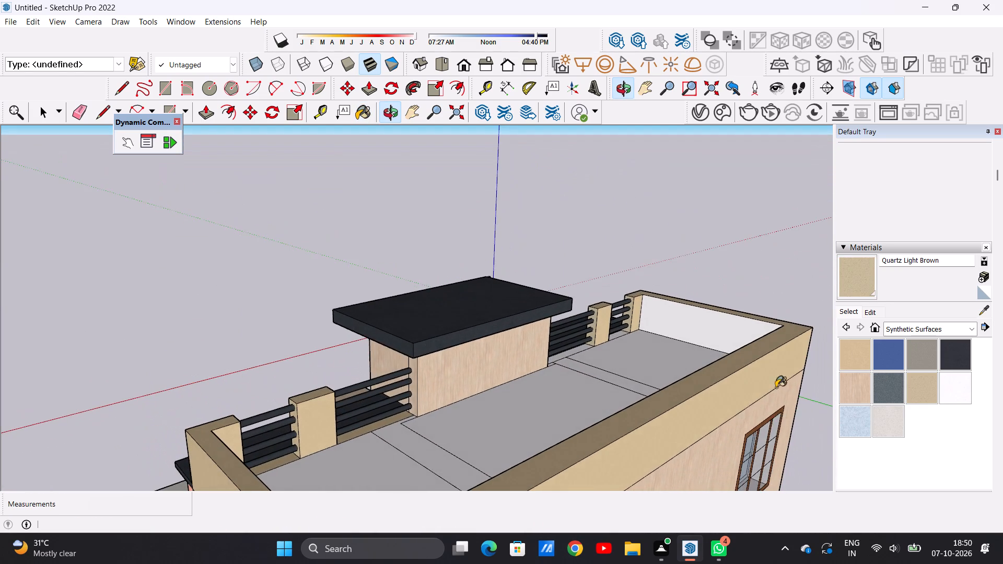
pyautogui.scroll(10, 731, 345)
pyautogui.click(914, 351)
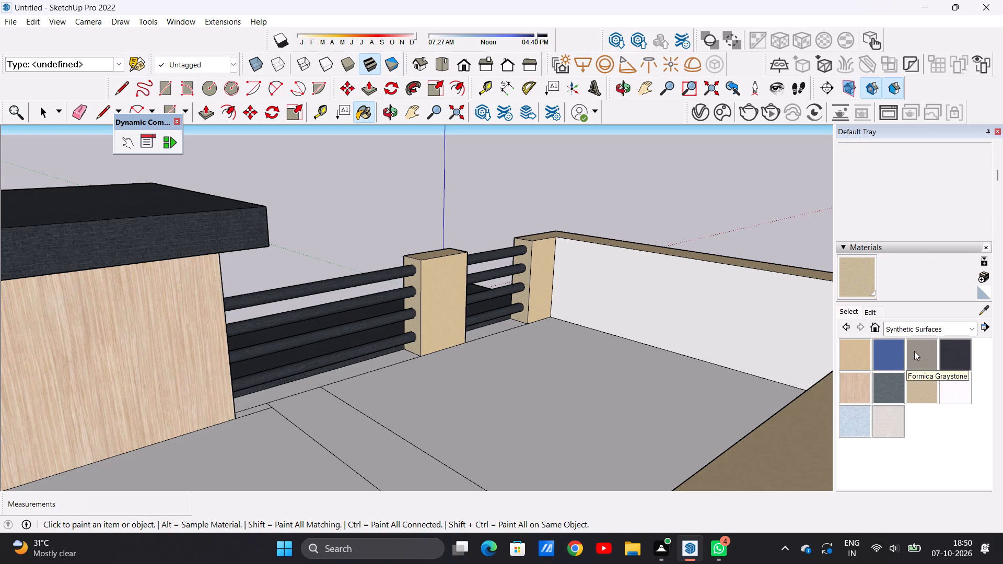
pyautogui.scroll(6, 683, 310)
pyautogui.click(680, 309)
# Paint the inner face of the short parapet wall at the roof end away from the origin with Formica Graystone.
pyautogui.scroll(-6, 523, 345)
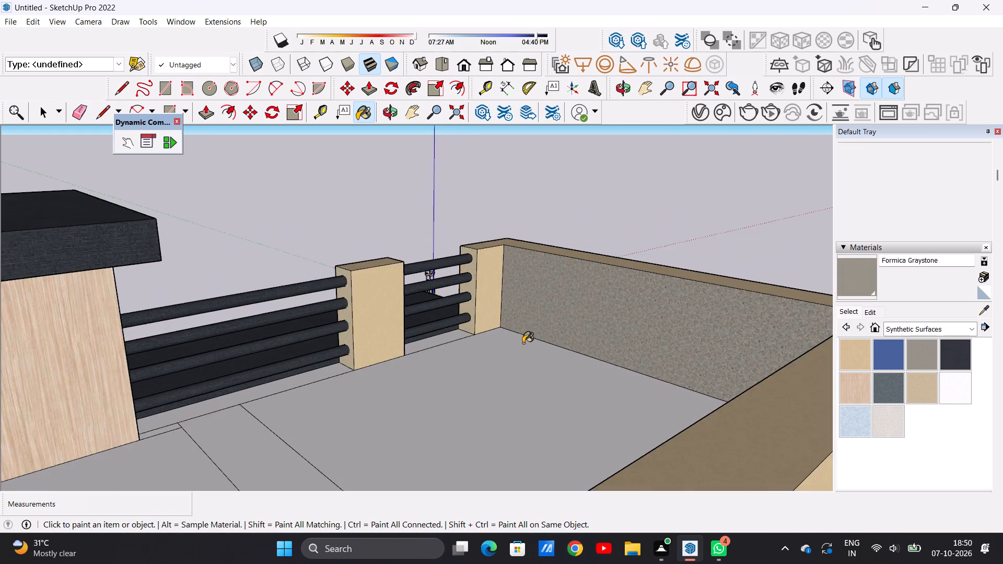
pyautogui.scroll(-10, 523, 343)
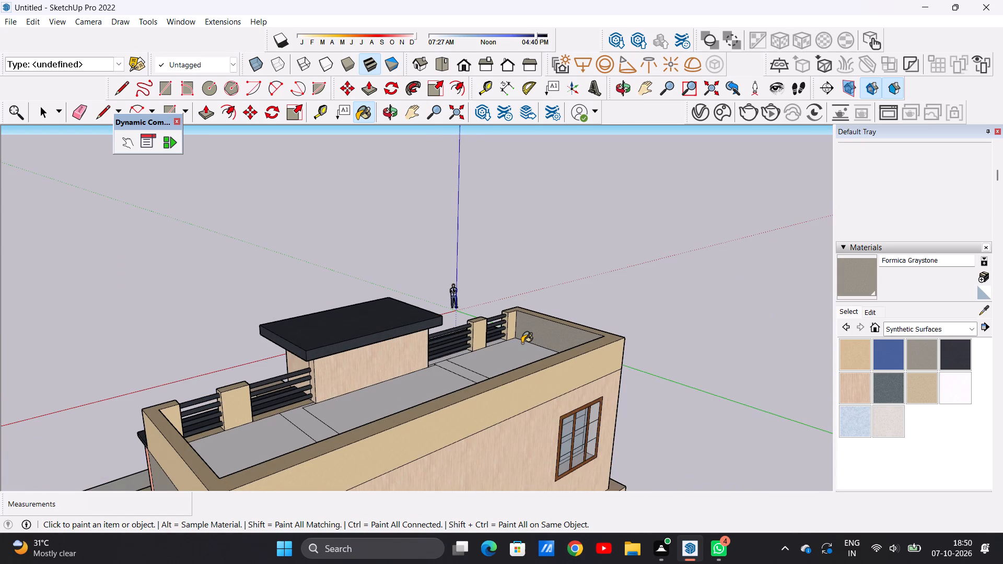
pyautogui.scroll(-4, 522, 343)
pyautogui.moveTo(551, 356); pyautogui.dragTo(259, 404, button='middle')
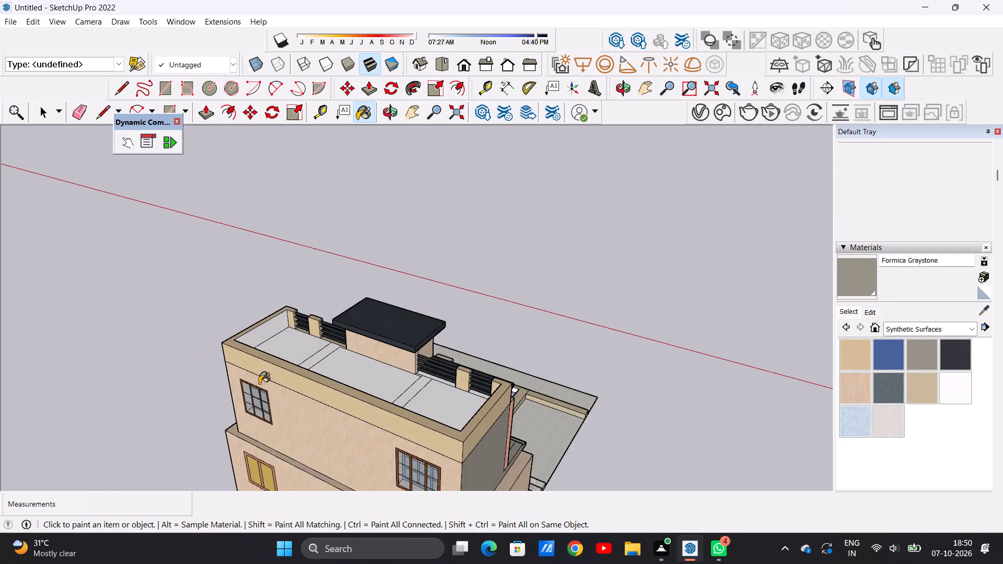
pyautogui.scroll(17, 265, 350)
pyautogui.click(186, 331)
# Paint the inner face of the long rear parapet wall with Formica Graystone.
pyautogui.scroll(-2, 357, 362)
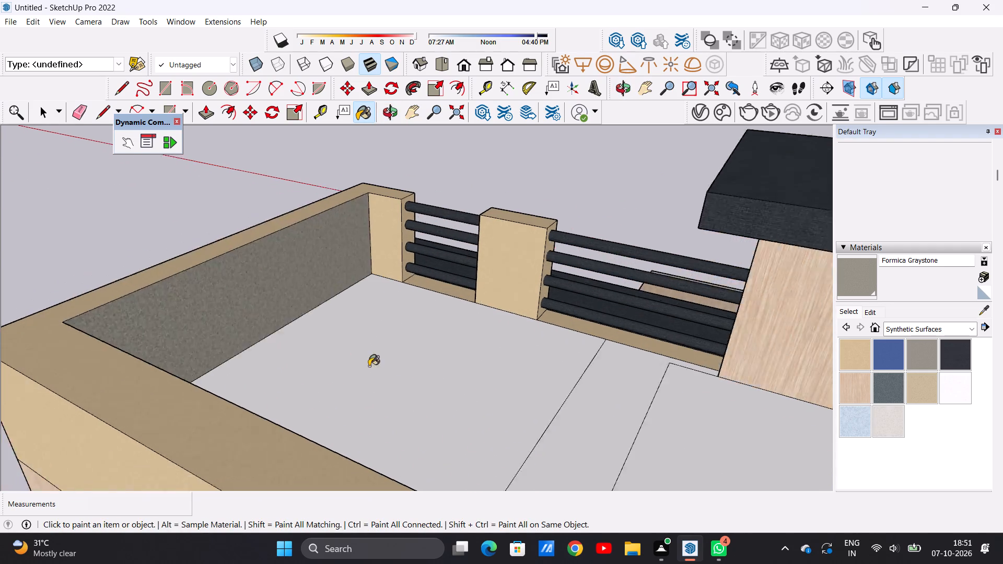
pyautogui.scroll(-20, 369, 366)
pyautogui.scroll(-3, 369, 366)
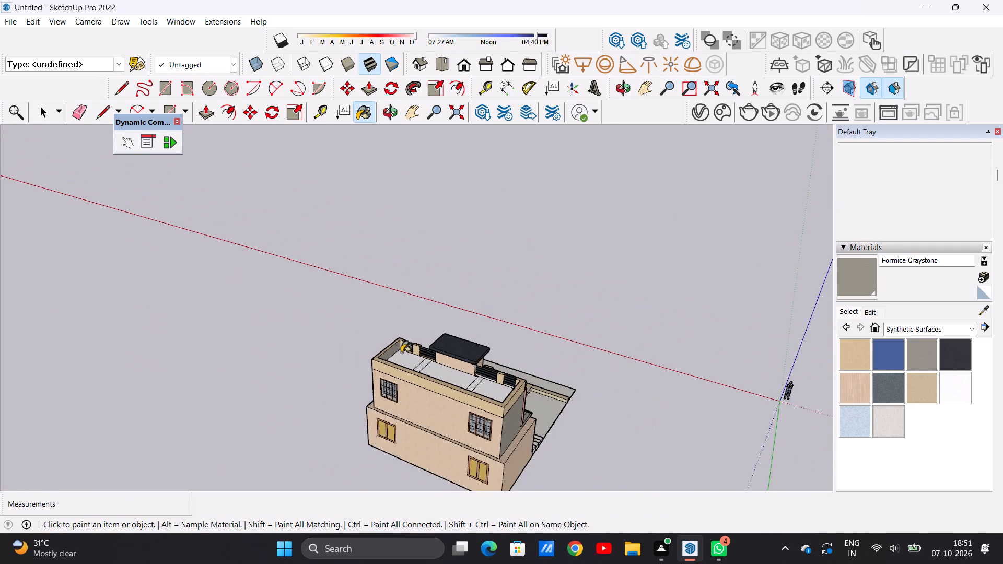
pyautogui.scroll(-3, 401, 352)
pyautogui.moveTo(581, 368); pyautogui.dragTo(156, 356, button='middle')
pyautogui.scroll(2, 330, 339)
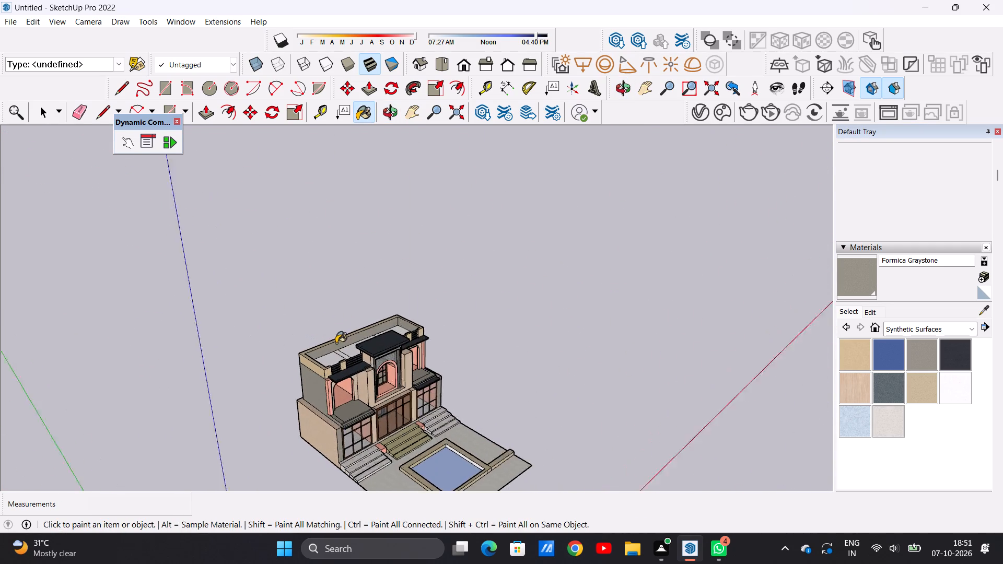
pyautogui.scroll(15, 336, 343)
pyautogui.scroll(-1, 338, 359)
pyautogui.scroll(8, 338, 359)
pyautogui.click(276, 352)
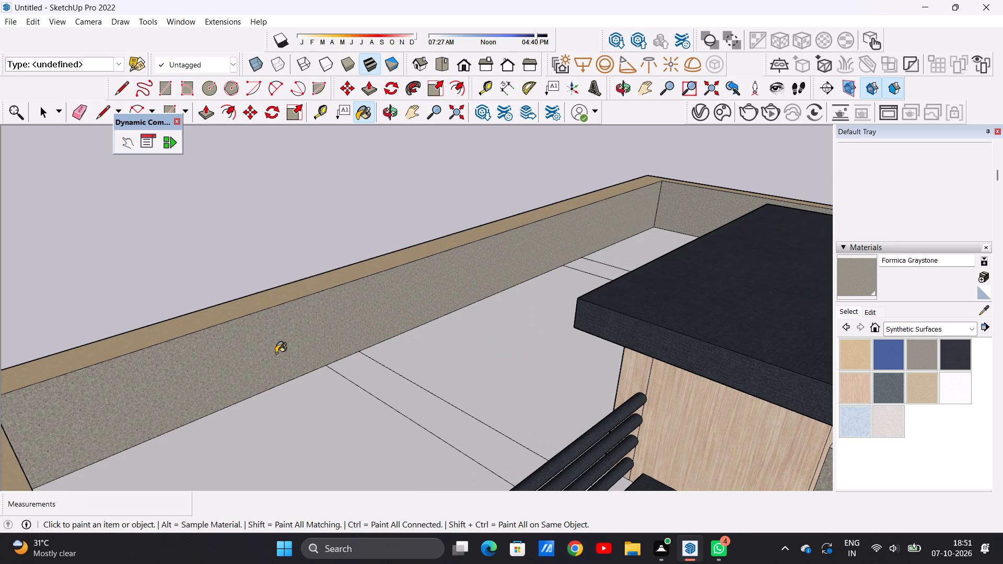
pyautogui.press('space')
# Inspect the roof floor and the parapet's inner faces from above for unpainted surfaces.
pyautogui.scroll(-8, 276, 353)
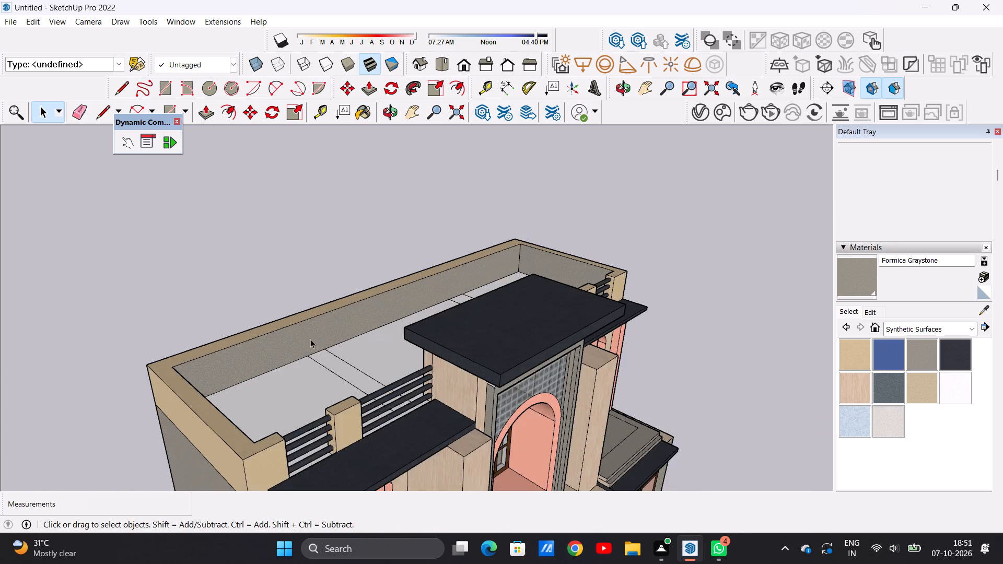
pyautogui.moveTo(315, 362); pyautogui.dragTo(522, 439, button='middle')
pyautogui.scroll(7, 472, 439)
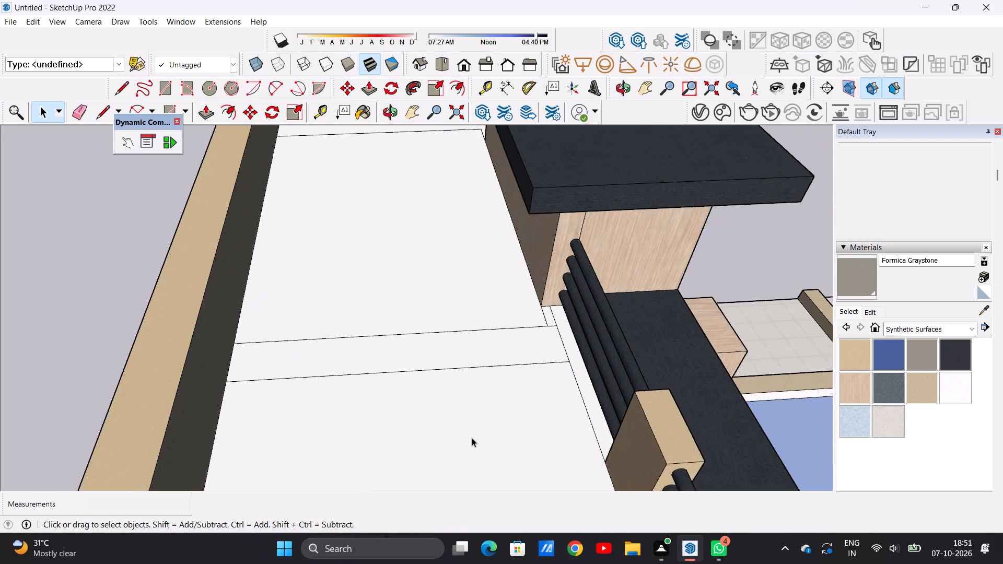
pyautogui.scroll(5, 472, 438)
pyautogui.moveTo(386, 325); pyautogui.dragTo(398, 387, button='middle')
pyautogui.scroll(-13, 403, 360)
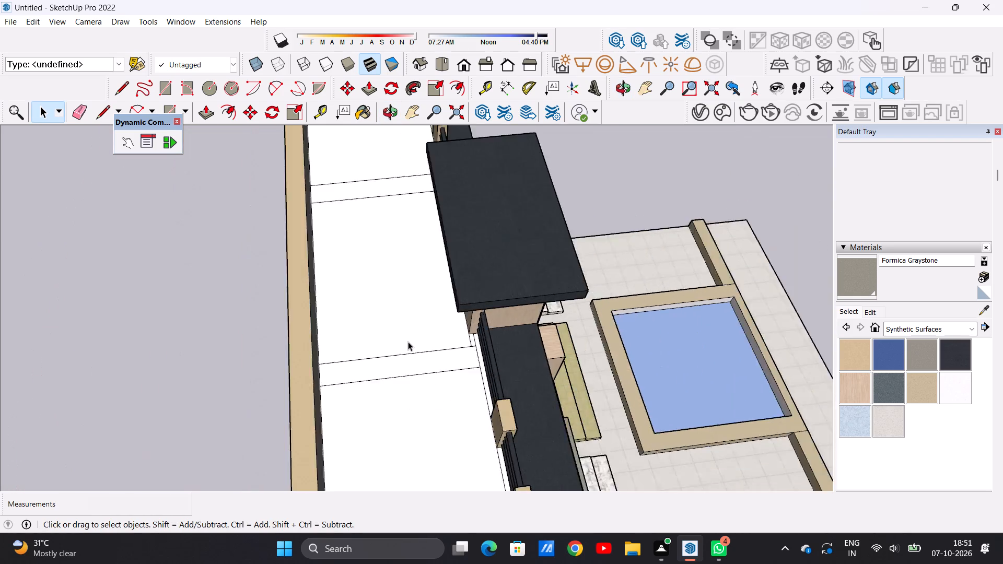
pyautogui.scroll(-8, 408, 342)
pyautogui.scroll(7, 400, 346)
pyautogui.moveTo(445, 348); pyautogui.dragTo(249, 272, button='middle')
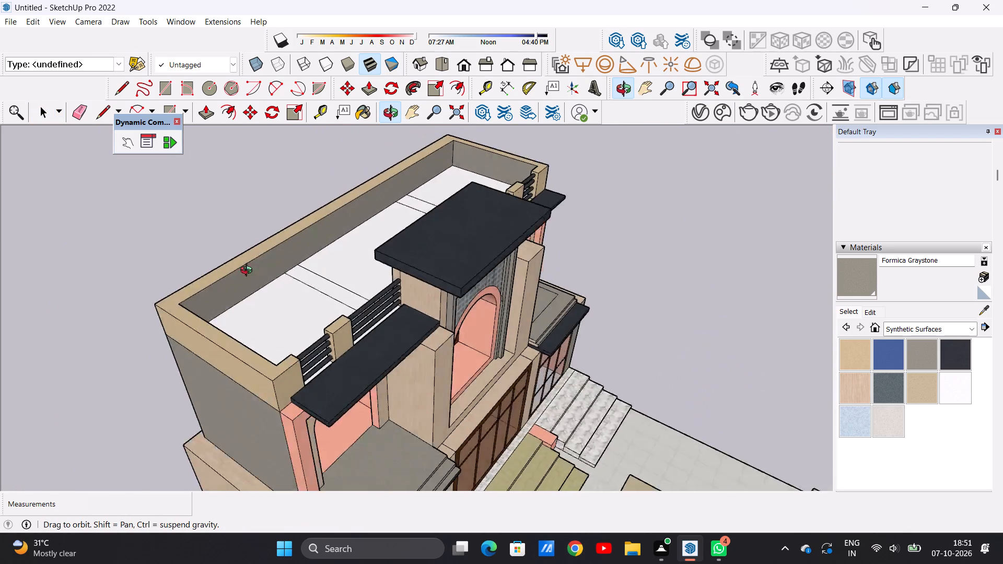
pyautogui.moveTo(249, 272); pyautogui.dragTo(135, 283, button='middle')
pyautogui.moveTo(526, 273); pyautogui.dragTo(224, 343, button='middle')
pyautogui.scroll(6, 568, 310)
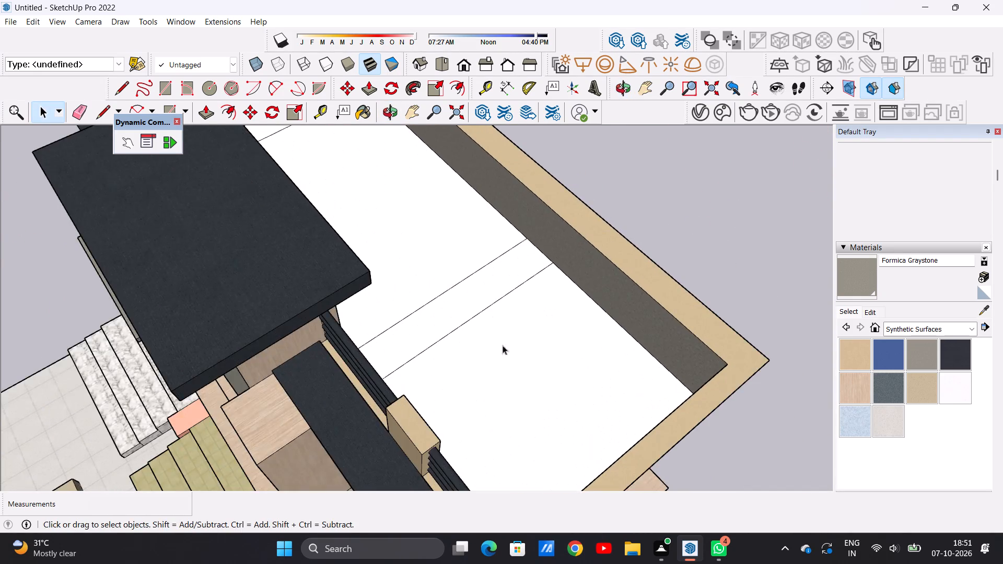
pyautogui.moveTo(497, 396); pyautogui.dragTo(565, 243, button='middle')
pyautogui.scroll(-15, 486, 332)
pyautogui.moveTo(386, 347); pyautogui.dragTo(523, 293, button='middle')
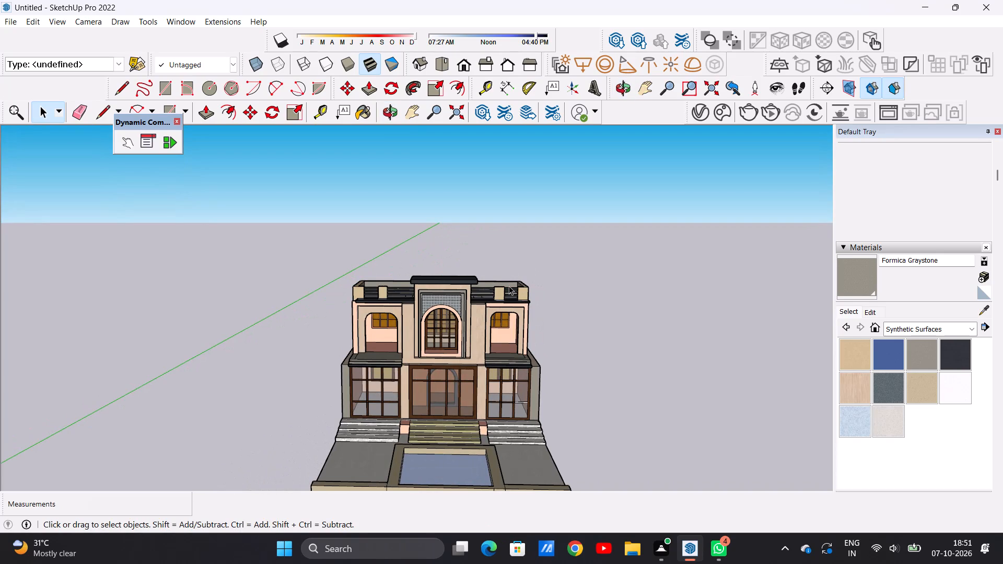
# Review the house's front facade, balconies, canopies and entrance steps for missing or unsuitable materials.
pyautogui.scroll(-6, 263, 54)
pyautogui.scroll(-8, 390, 273)
pyautogui.scroll(11, 461, 336)
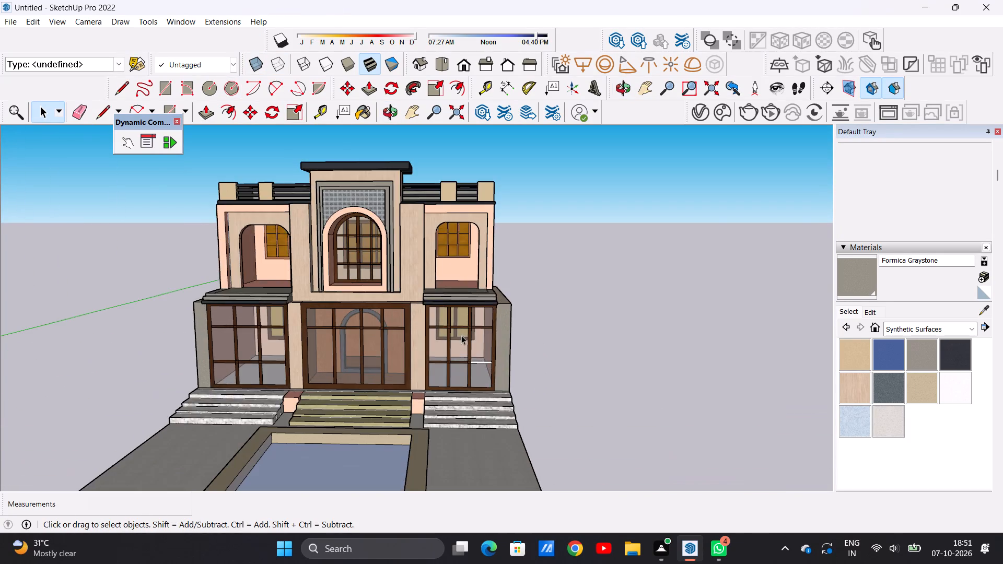
pyautogui.moveTo(508, 321); pyautogui.dragTo(487, 322, button='middle')
pyautogui.scroll(1, 506, 321)
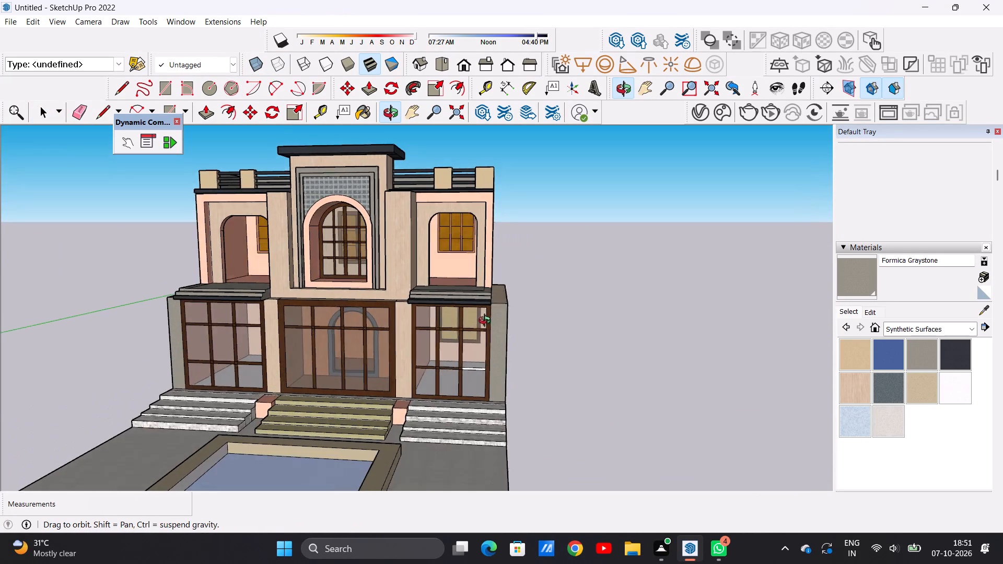
pyautogui.moveTo(487, 322); pyautogui.dragTo(487, 322, button='middle')
pyautogui.moveTo(348, 328); pyautogui.dragTo(650, 304, button='middle')
pyautogui.scroll(-5, 432, 322)
pyautogui.moveTo(534, 339); pyautogui.dragTo(284, 361, button='middle')
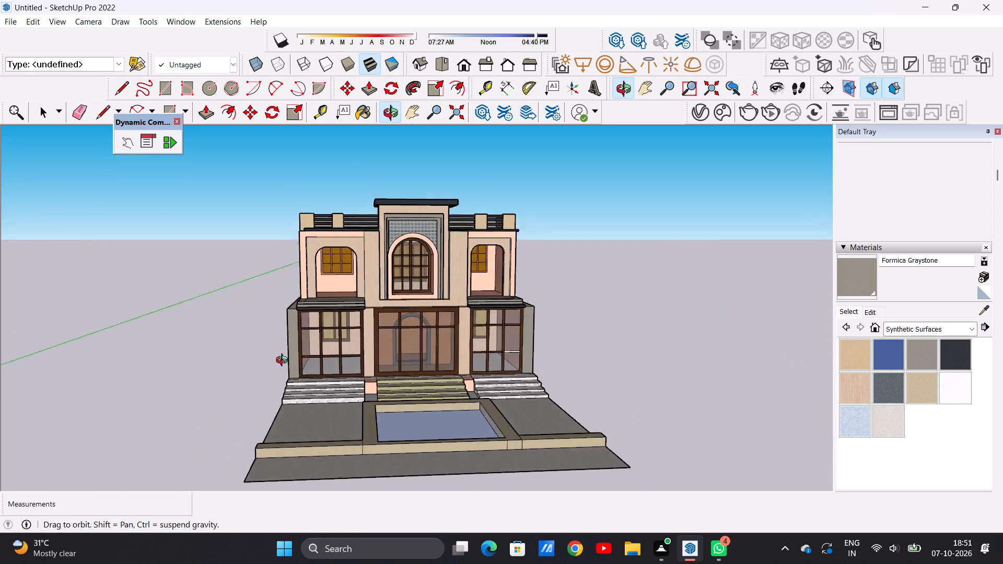
pyautogui.moveTo(284, 361); pyautogui.dragTo(253, 412, button='middle')
pyautogui.scroll(8, 364, 298)
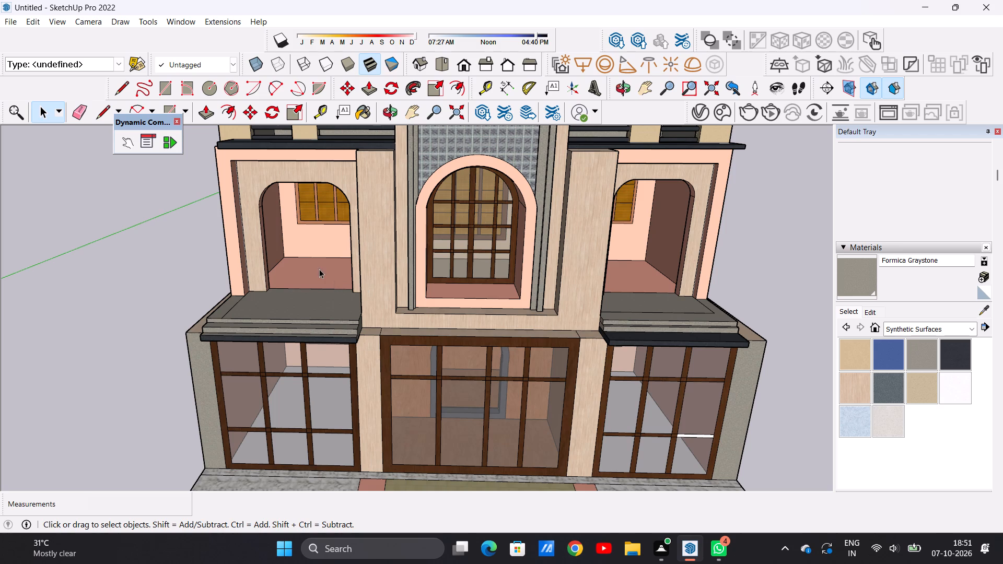
pyautogui.scroll(-10, 412, 286)
pyautogui.moveTo(452, 329); pyautogui.dragTo(394, 289, button='middle')
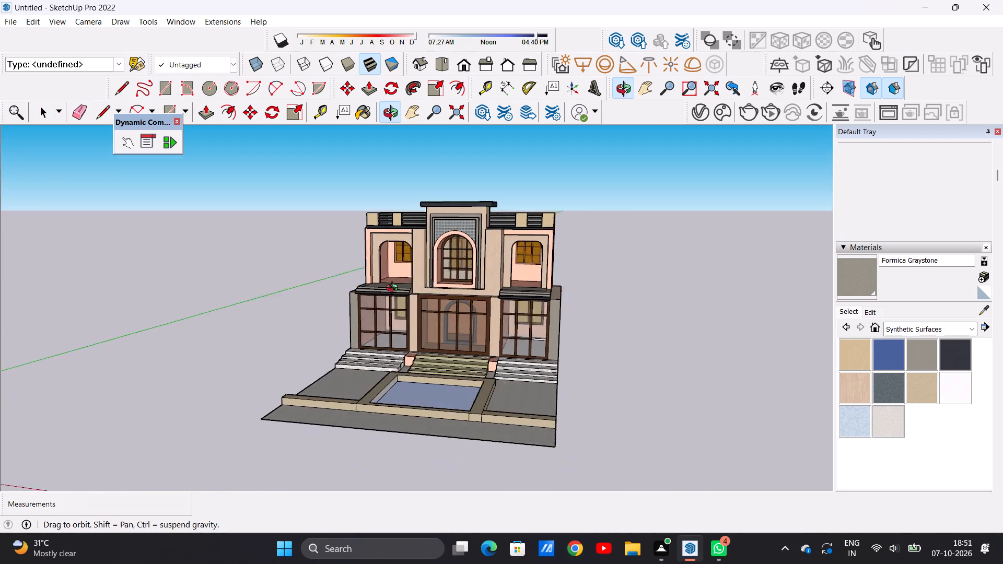
pyautogui.moveTo(394, 289); pyautogui.dragTo(460, 285, button='middle')
pyautogui.scroll(6, 460, 285)
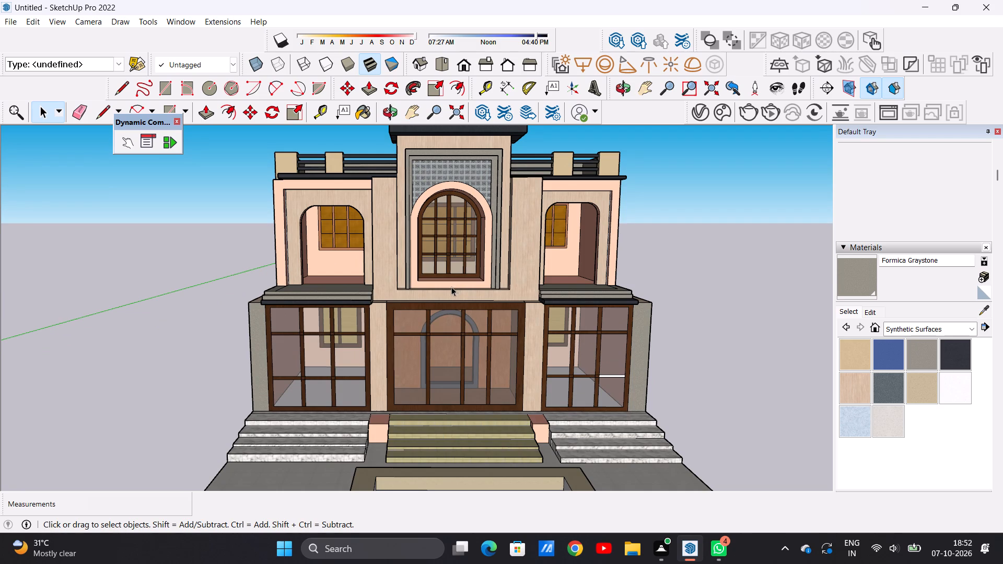
pyautogui.scroll(-8, 409, 290)
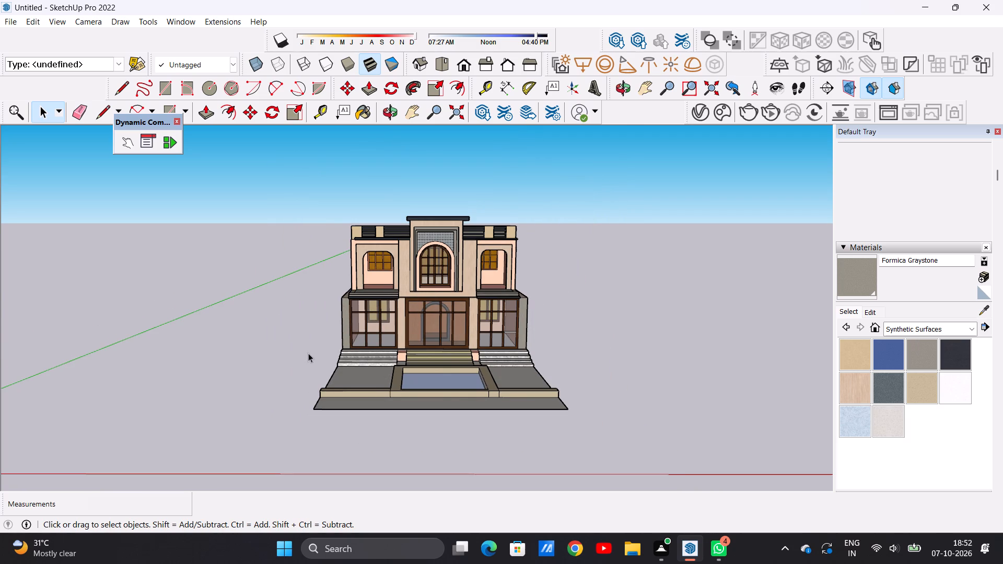
pyautogui.scroll(-3, 399, 357)
pyautogui.scroll(12, 454, 279)
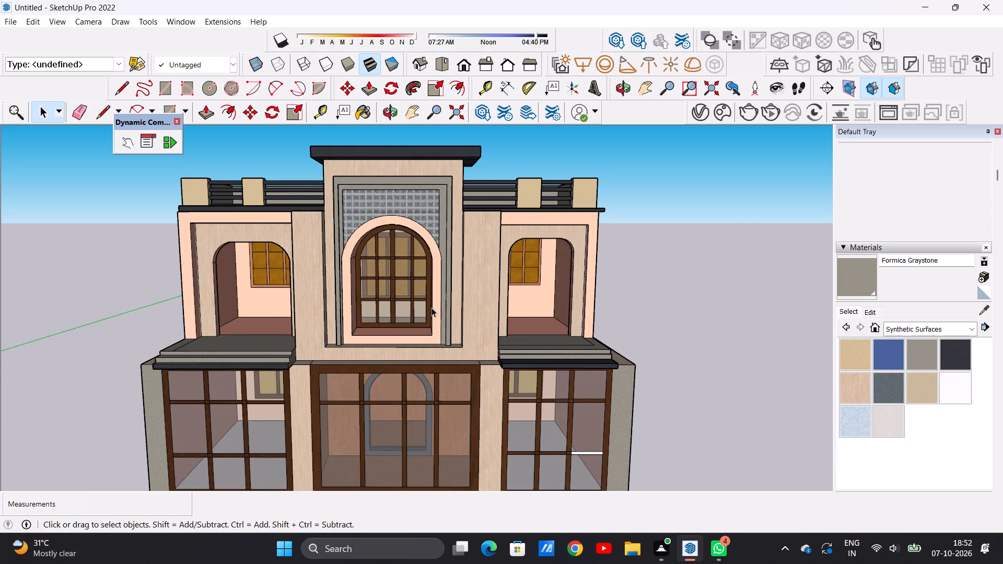
pyautogui.scroll(-4, 464, 302)
pyautogui.moveTo(550, 326); pyautogui.dragTo(369, 386, button='middle')
pyautogui.moveTo(497, 264); pyautogui.dragTo(512, 318, button='middle')
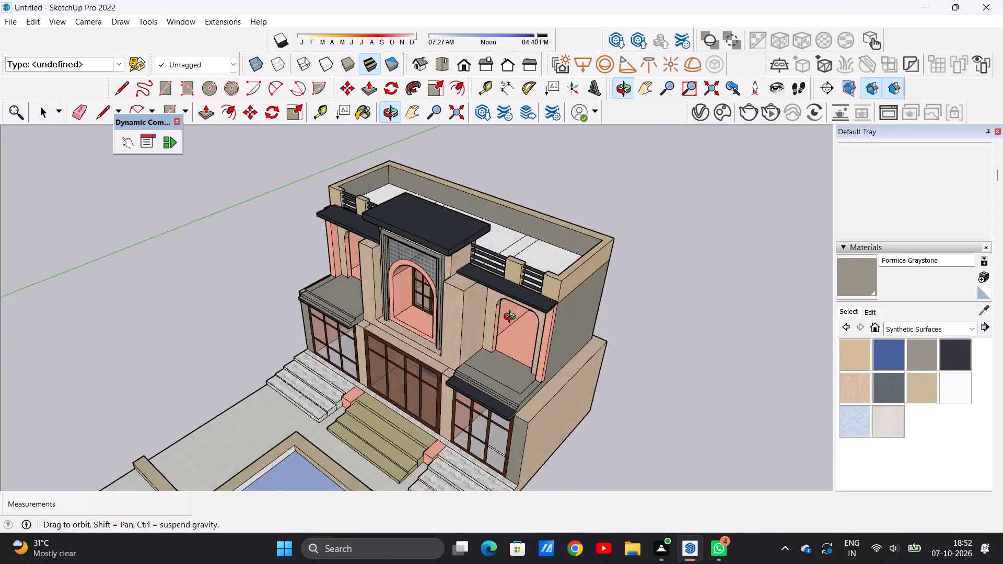
# Paint the roof floor section at the end away from the origin with Terrazzo Tile Light.
pyautogui.moveTo(512, 318); pyautogui.dragTo(547, 373, button='middle')
pyautogui.scroll(6, 548, 248)
pyautogui.moveTo(542, 267); pyautogui.dragTo(594, 387, button='middle')
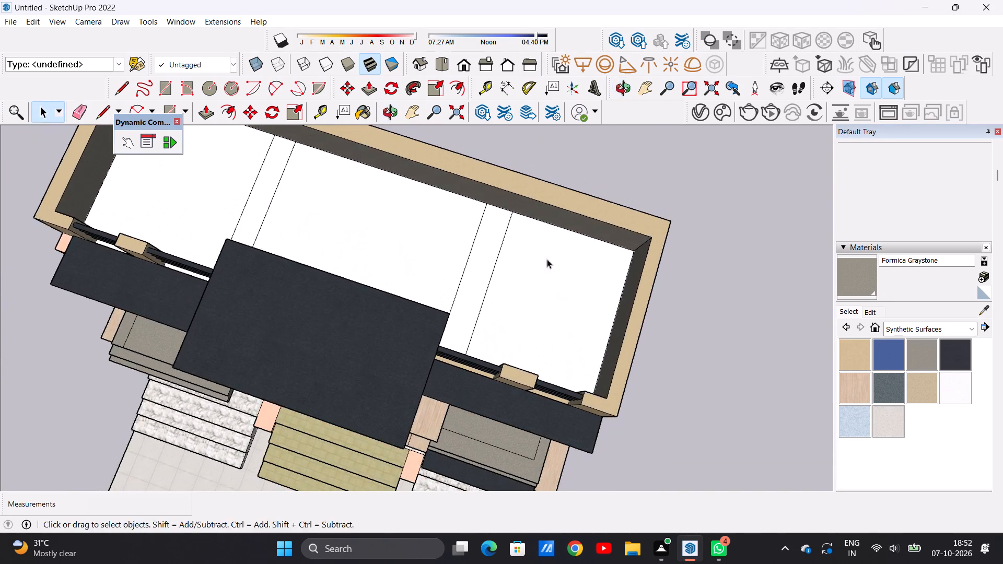
pyautogui.moveTo(549, 261); pyautogui.dragTo(259, 206, button='middle')
pyautogui.scroll(-2, 384, 256)
pyautogui.moveTo(423, 332); pyautogui.dragTo(377, 278, button='middle')
pyautogui.scroll(4, 388, 295)
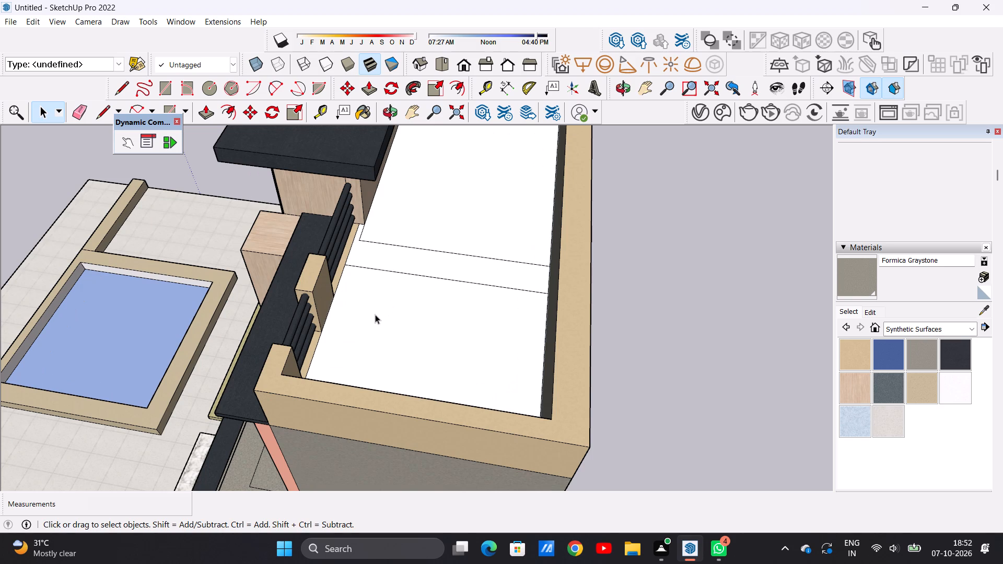
pyautogui.moveTo(388, 310); pyautogui.dragTo(399, 341, button='middle')
pyautogui.scroll(-5, 405, 260)
pyautogui.scroll(3, 427, 321)
pyautogui.scroll(-1, 427, 322)
pyautogui.scroll(2, 427, 322)
pyautogui.moveTo(430, 314); pyautogui.dragTo(437, 373, button='middle')
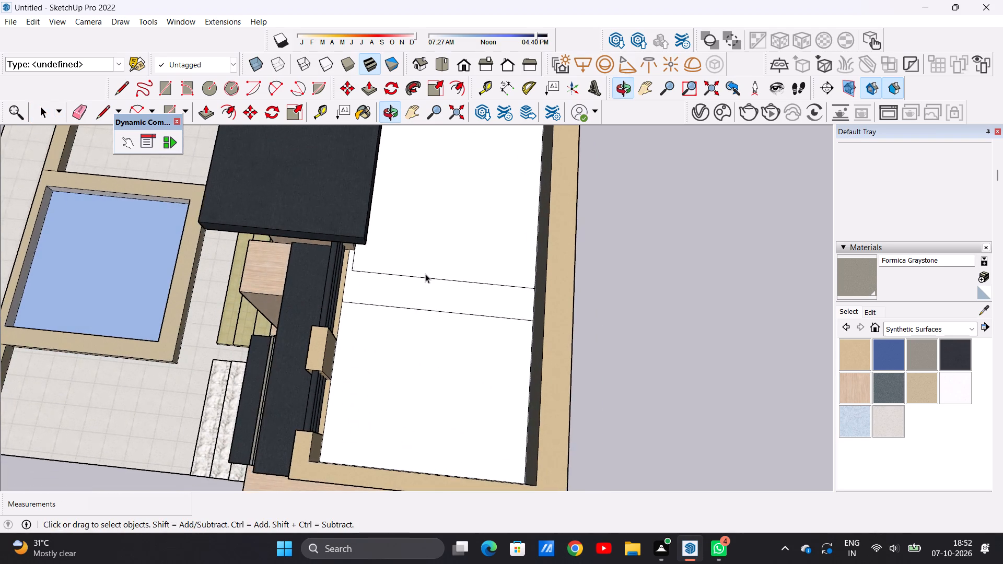
pyautogui.scroll(-6, 425, 274)
pyautogui.scroll(5, 430, 324)
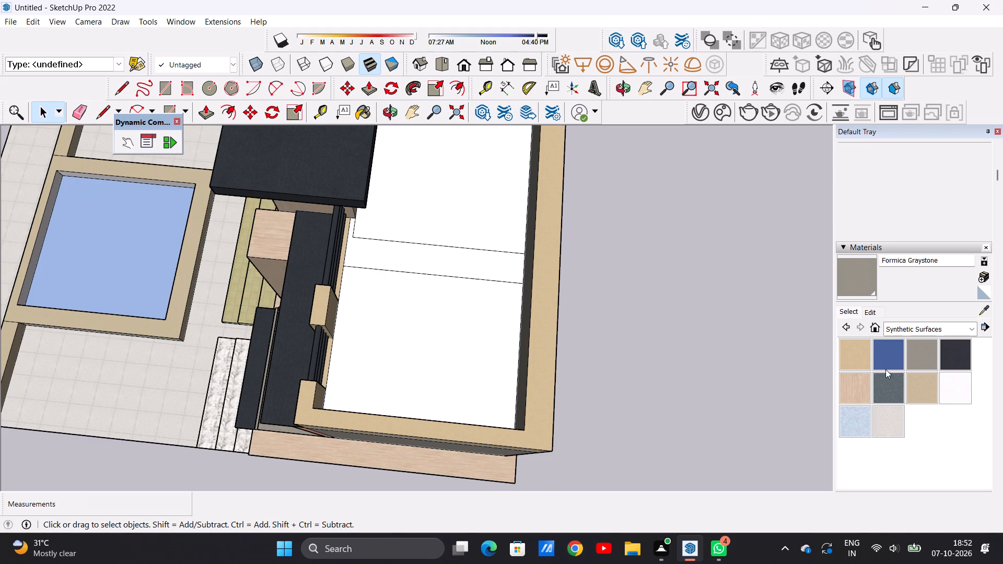
pyautogui.click(885, 420)
pyautogui.scroll(6, 476, 343)
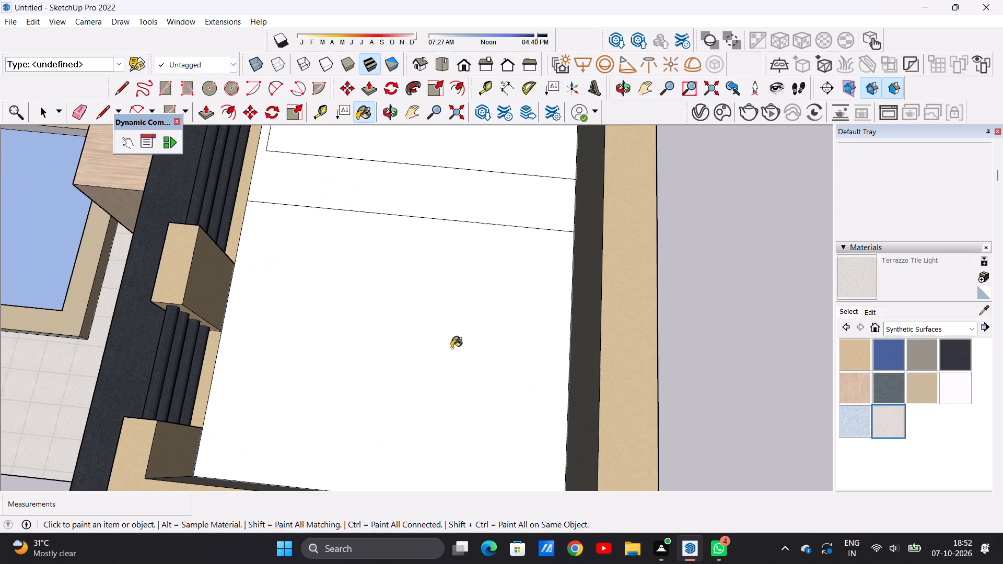
pyautogui.click(442, 345)
pyautogui.scroll(-4, 465, 331)
pyautogui.scroll(2, 462, 344)
pyautogui.scroll(-1, 462, 344)
pyautogui.scroll(1, 462, 344)
pyautogui.scroll(-4, 406, 350)
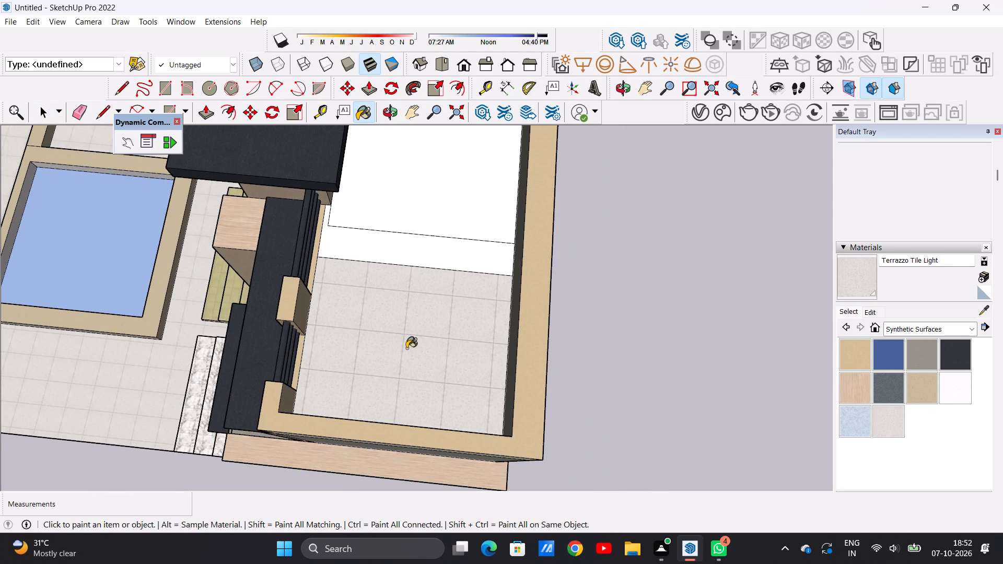
# Paint the courtyard ground around the pool with Pavers Modular Brick from the landscaping and fencing materials.
pyautogui.click(972, 334)
pyautogui.click(908, 405)
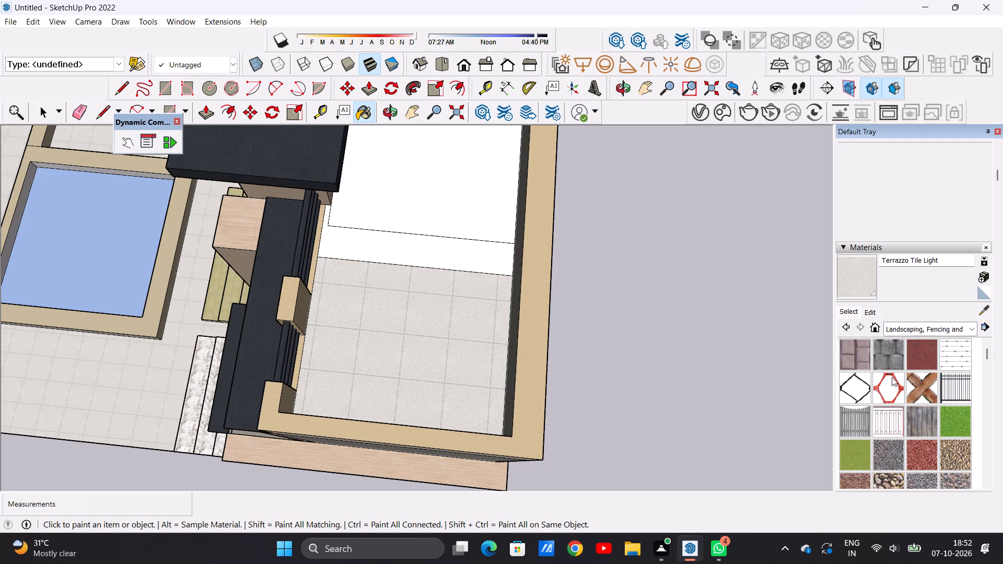
pyautogui.scroll(-2, 892, 378)
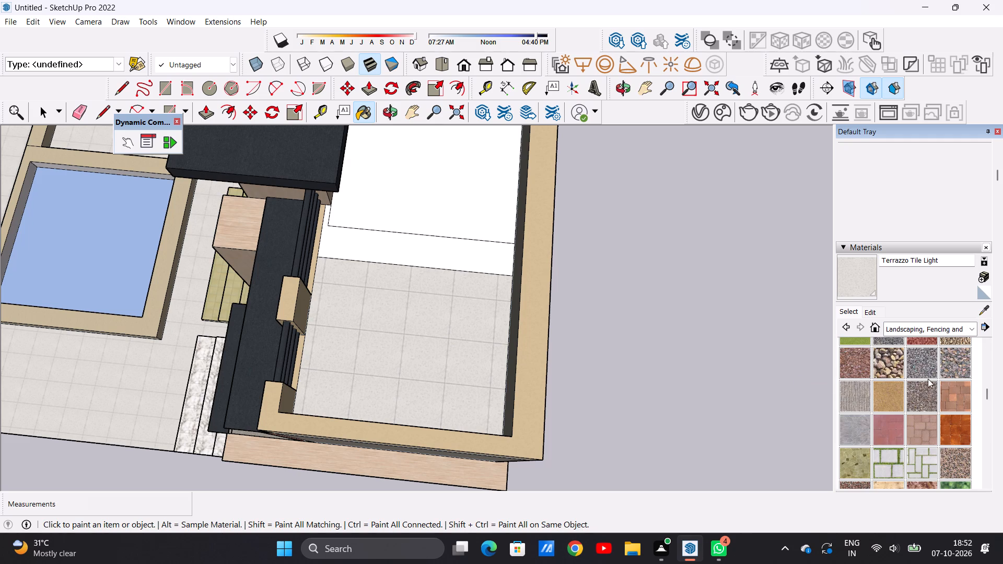
pyautogui.click(920, 426)
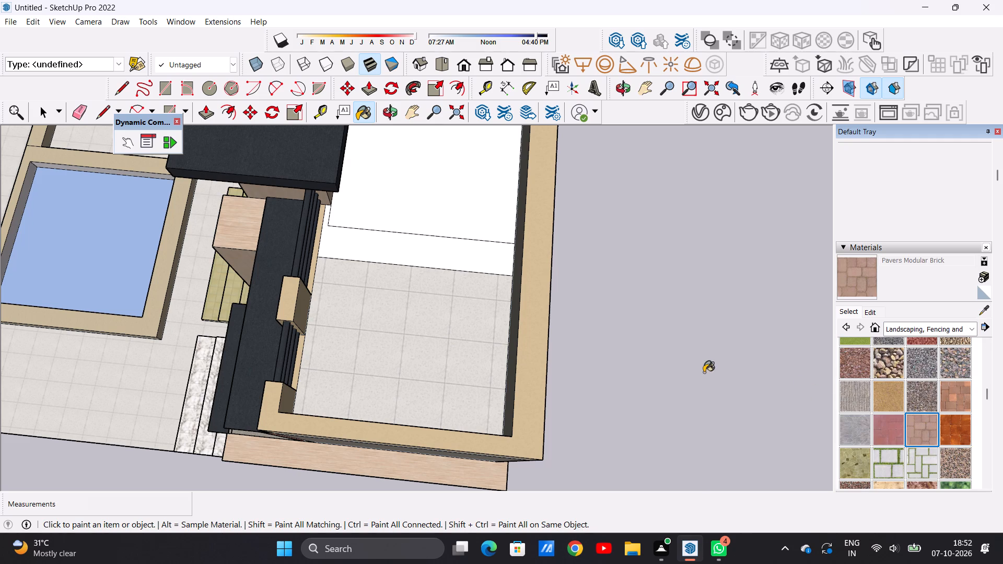
pyautogui.scroll(-12, 698, 362)
pyautogui.moveTo(383, 379); pyautogui.dragTo(440, 367, button='middle')
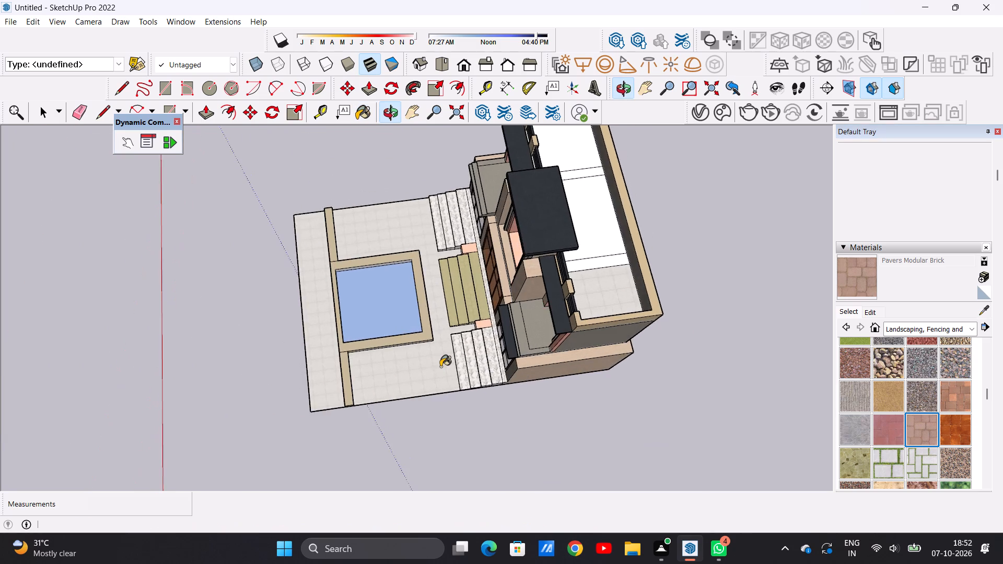
pyautogui.scroll(6, 435, 372)
pyautogui.click(434, 373)
pyautogui.scroll(-3, 433, 377)
pyautogui.scroll(7, 433, 377)
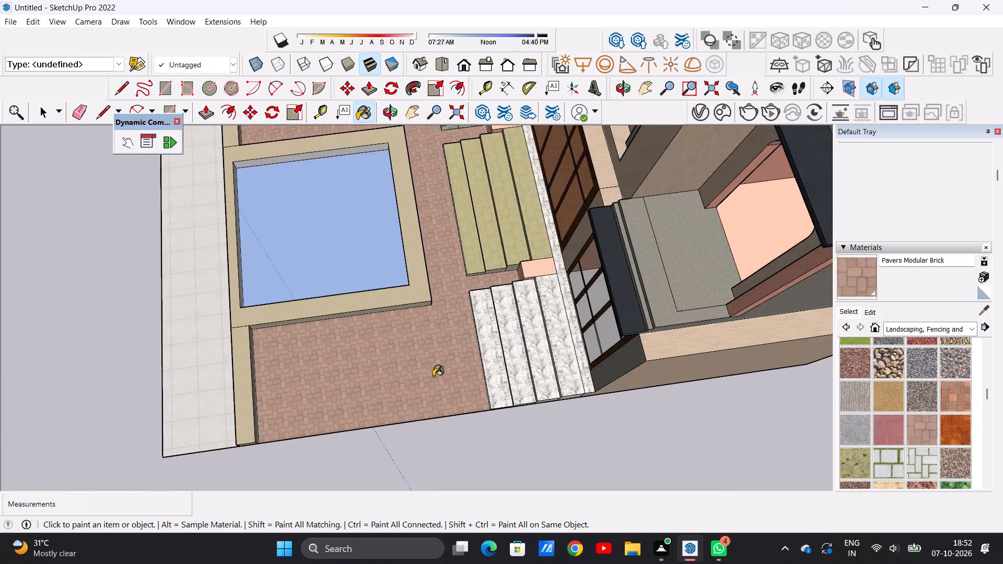
# Inspect the courtyard's brick paving around the pool and in front of the entrance steps.
pyautogui.scroll(15, 433, 377)
pyautogui.scroll(-20, 454, 392)
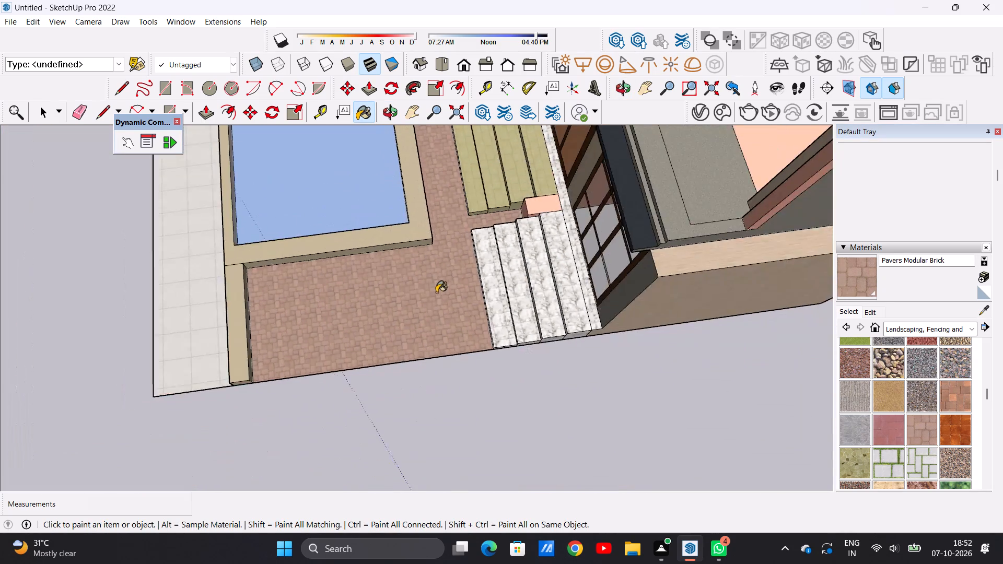
pyautogui.scroll(-11, 436, 292)
pyautogui.scroll(12, 435, 248)
pyautogui.scroll(-1, 426, 239)
pyautogui.scroll(8, 426, 239)
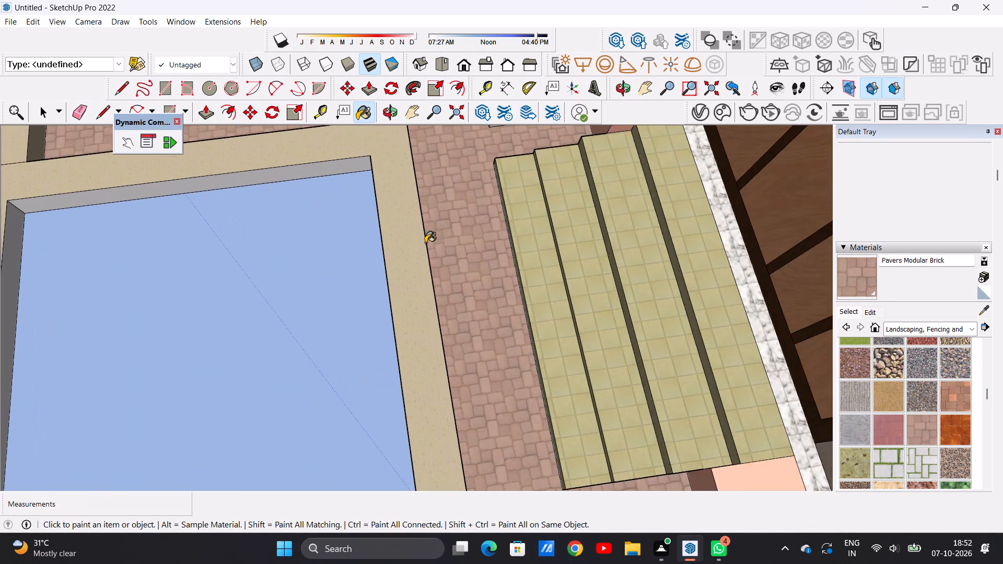
pyautogui.scroll(-14, 457, 256)
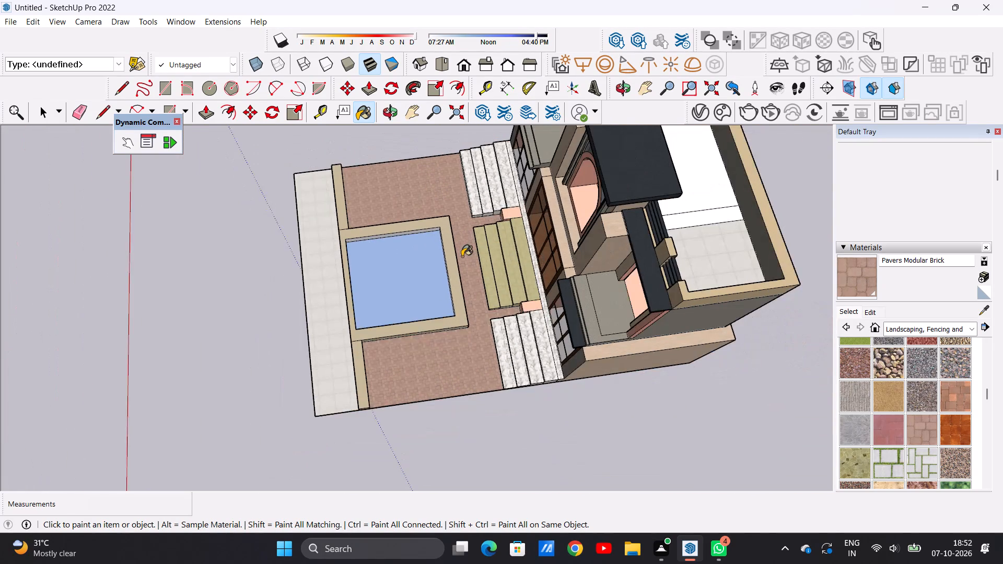
pyautogui.scroll(1, 462, 256)
pyautogui.moveTo(312, 322); pyautogui.dragTo(414, 272, button='middle')
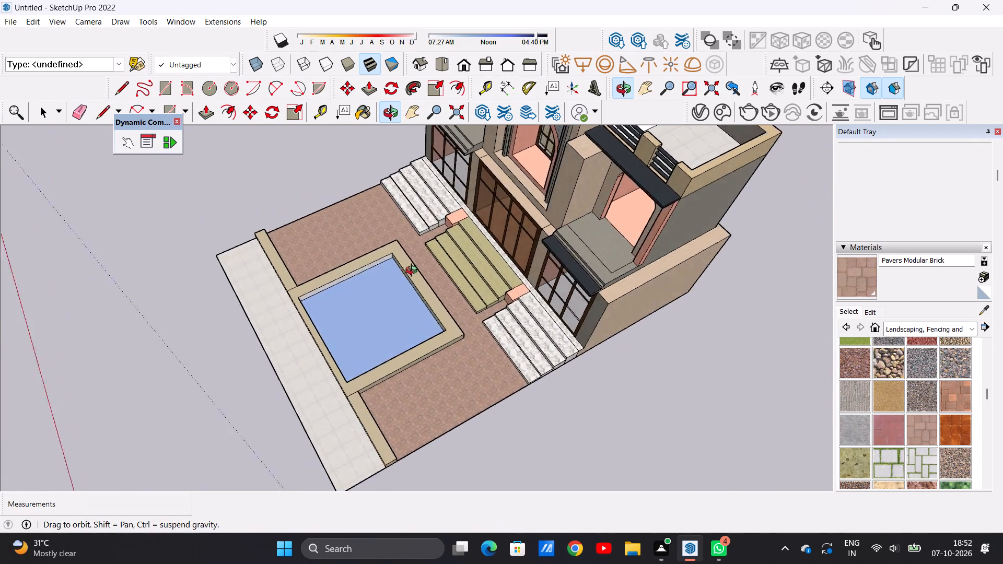
pyautogui.moveTo(414, 272); pyautogui.dragTo(561, 259, button='middle')
pyautogui.moveTo(451, 348); pyautogui.dragTo(538, 347, button='middle')
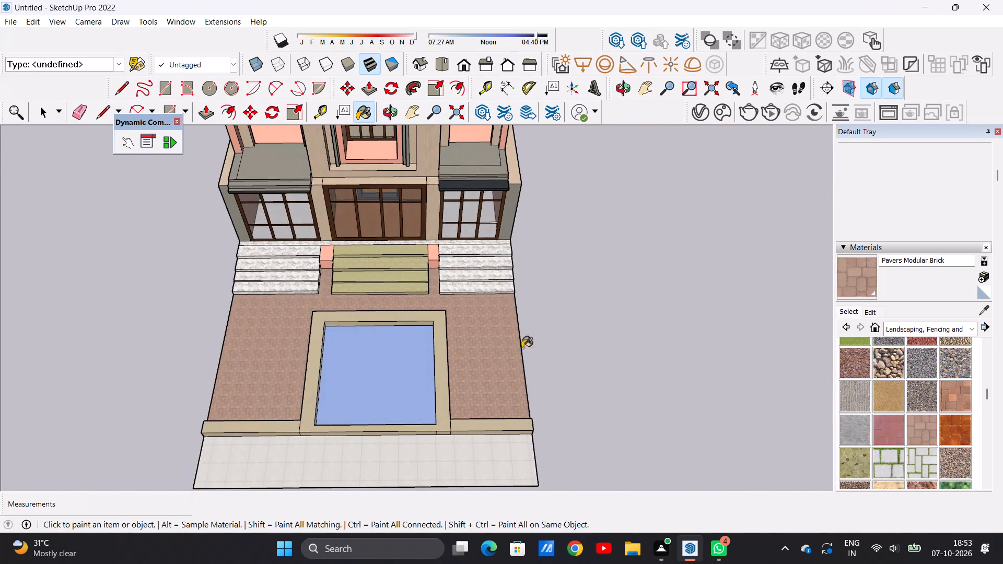
pyautogui.scroll(9, 499, 356)
pyautogui.scroll(-1, 481, 366)
pyautogui.scroll(1, 481, 366)
pyautogui.scroll(-8, 475, 353)
pyautogui.scroll(8, 469, 359)
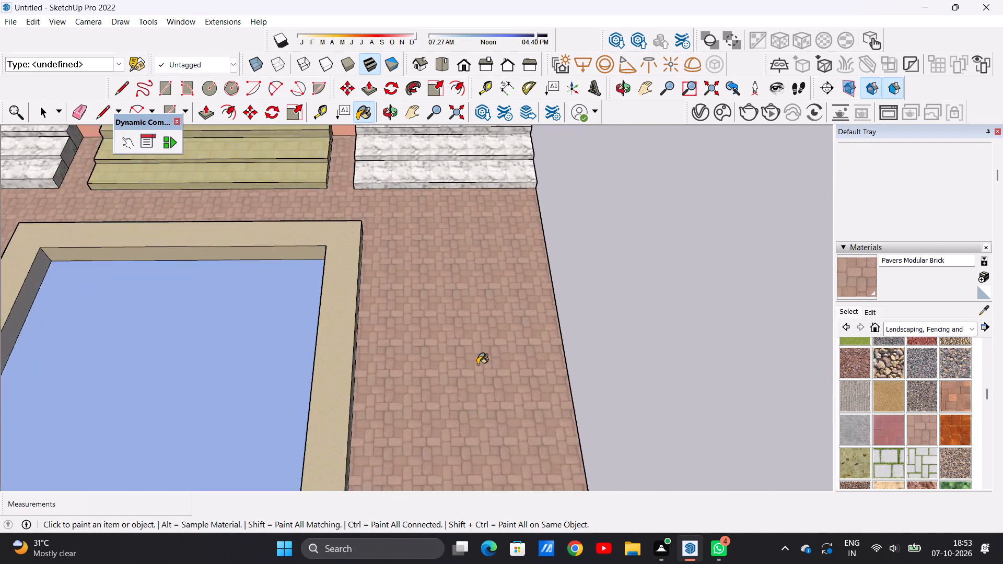
pyautogui.scroll(16, 477, 365)
pyautogui.scroll(-20, 477, 368)
pyautogui.scroll(-4, 477, 368)
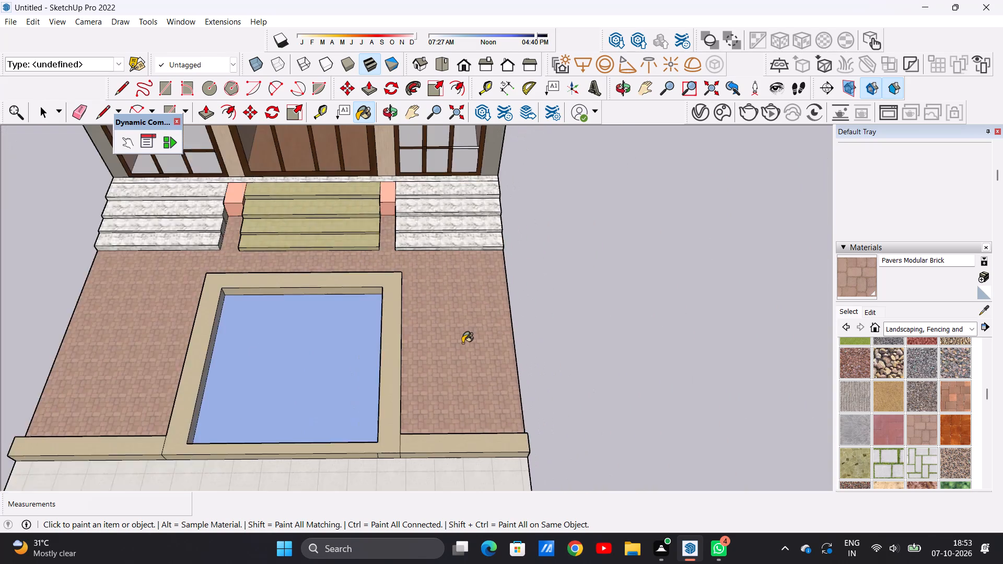
pyautogui.scroll(-11, 462, 343)
# Examine the brick paving's pattern and scale beside the marble steps and pool rim, from close up and from the side.
pyautogui.moveTo(454, 313); pyautogui.dragTo(260, 325, button='middle')
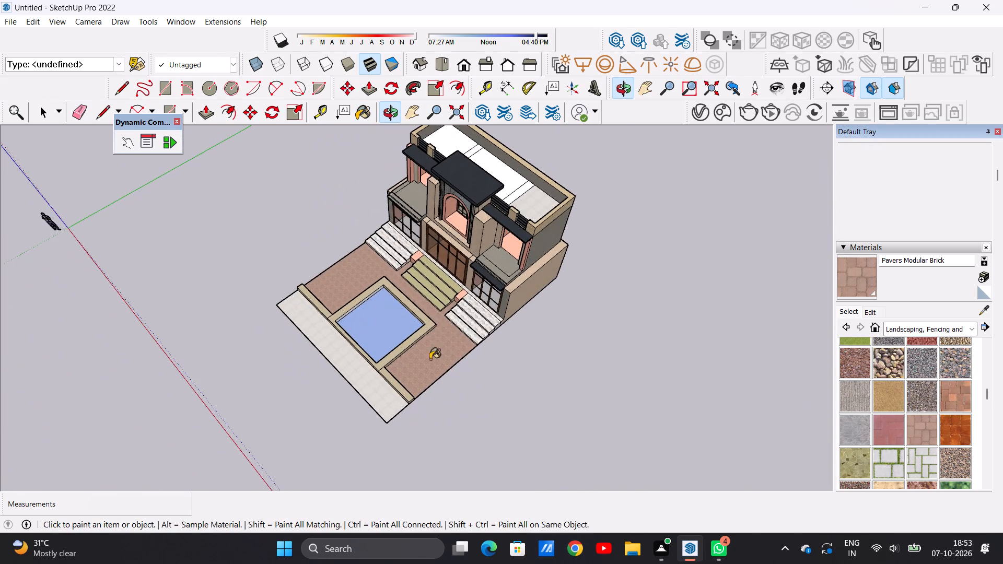
pyautogui.moveTo(444, 364); pyautogui.dragTo(348, 291, button='middle')
pyautogui.scroll(12, 463, 346)
pyautogui.scroll(-2, 440, 352)
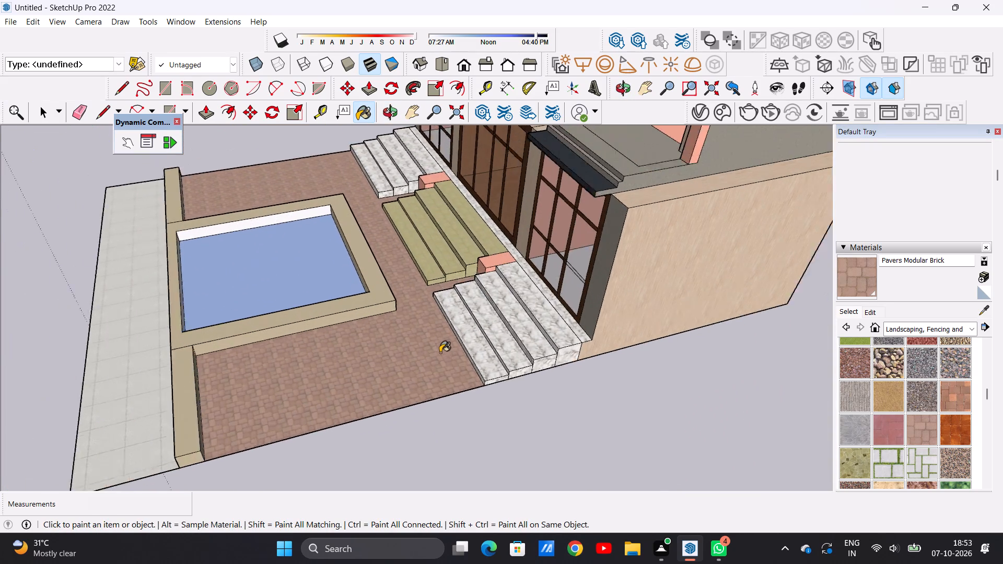
pyautogui.scroll(-6, 440, 352)
pyautogui.scroll(7, 439, 348)
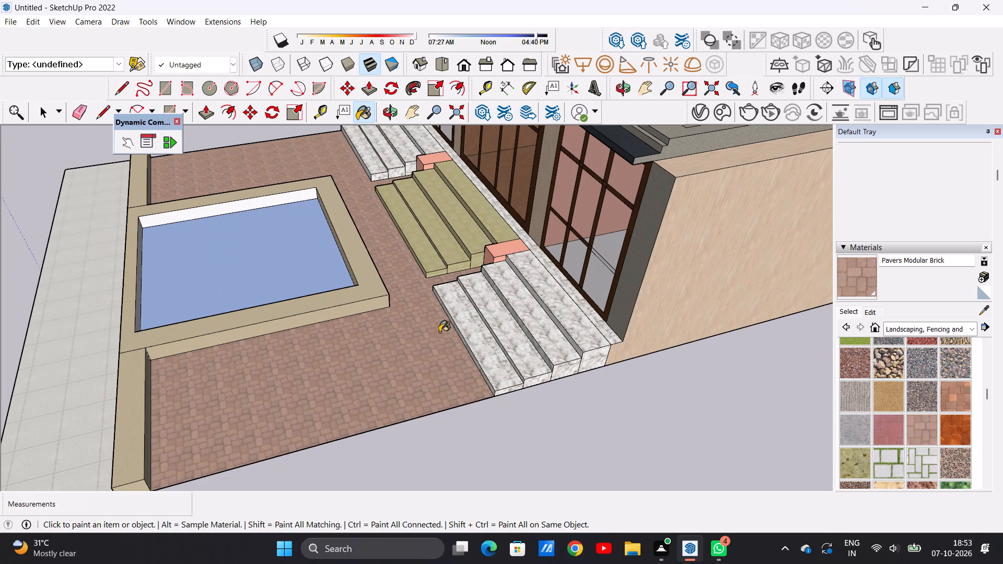
pyautogui.scroll(-5, 442, 332)
pyautogui.scroll(9, 422, 361)
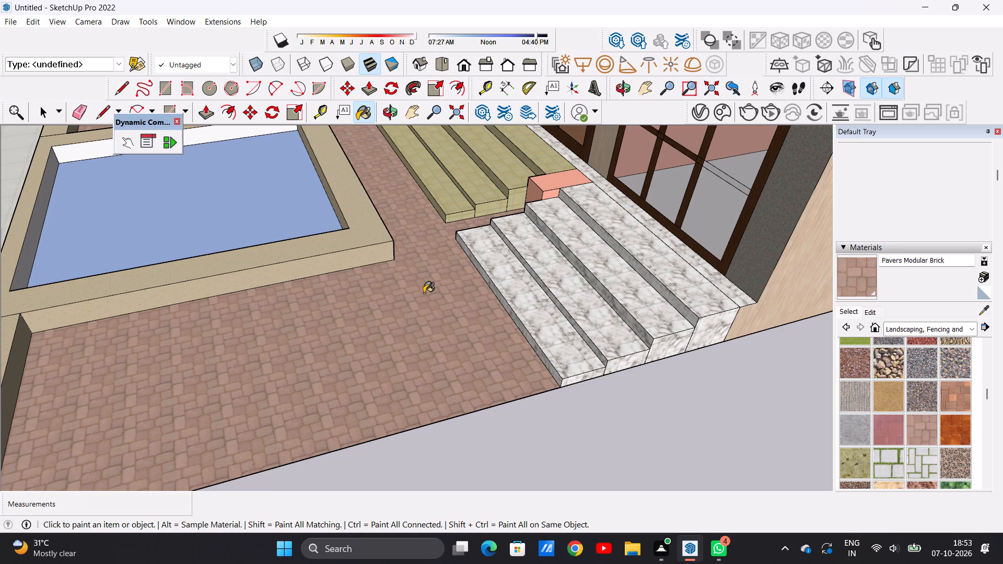
pyautogui.moveTo(499, 317); pyautogui.dragTo(367, 285, button='middle')
pyautogui.scroll(-10, 392, 302)
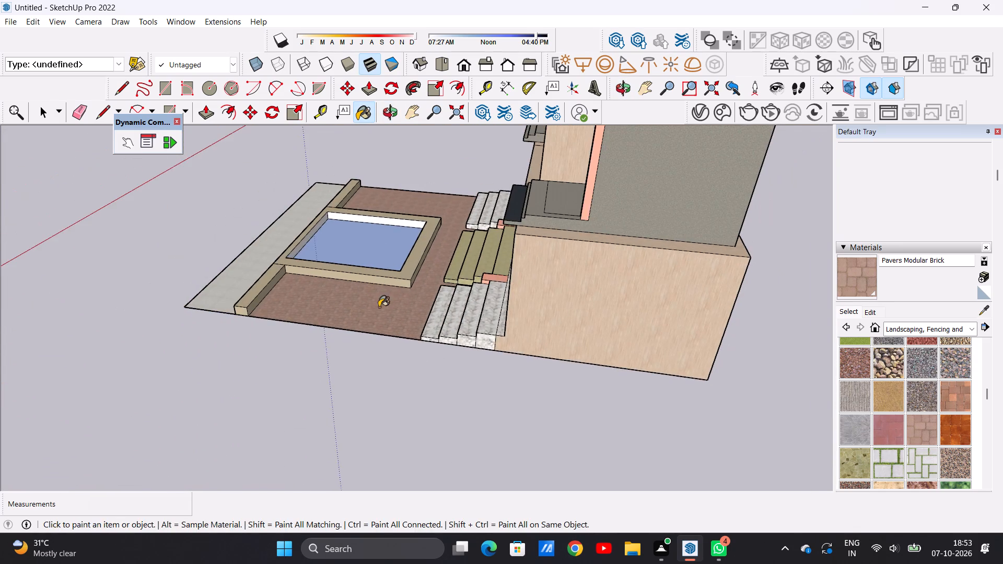
pyautogui.moveTo(379, 308); pyautogui.dragTo(457, 248, button='middle')
pyautogui.scroll(9, 410, 314)
pyautogui.scroll(-1, 429, 321)
pyautogui.scroll(2, 429, 321)
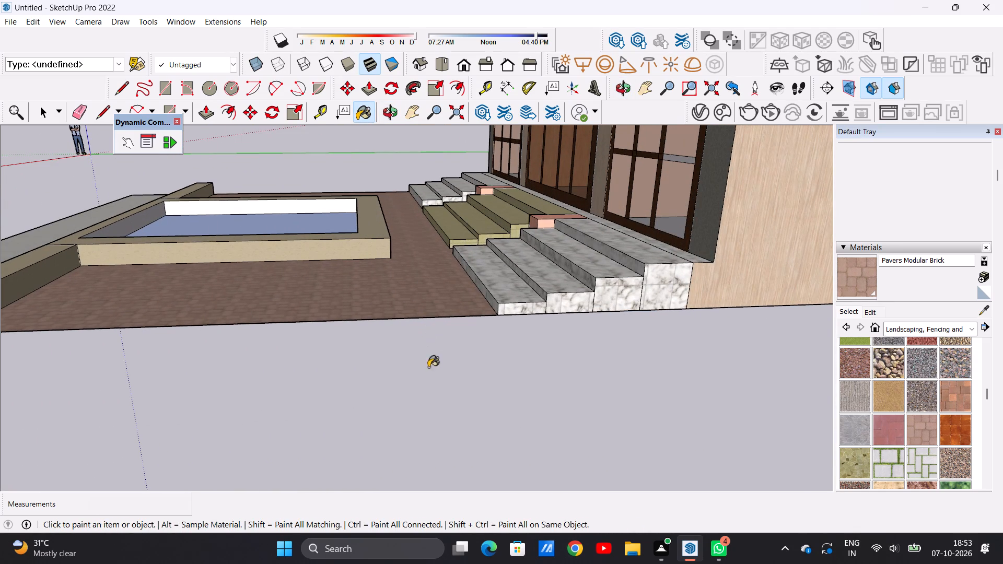
pyautogui.moveTo(418, 269); pyautogui.dragTo(436, 396, button='middle')
pyautogui.scroll(10, 439, 370)
pyautogui.scroll(-1, 438, 364)
pyautogui.scroll(1, 438, 364)
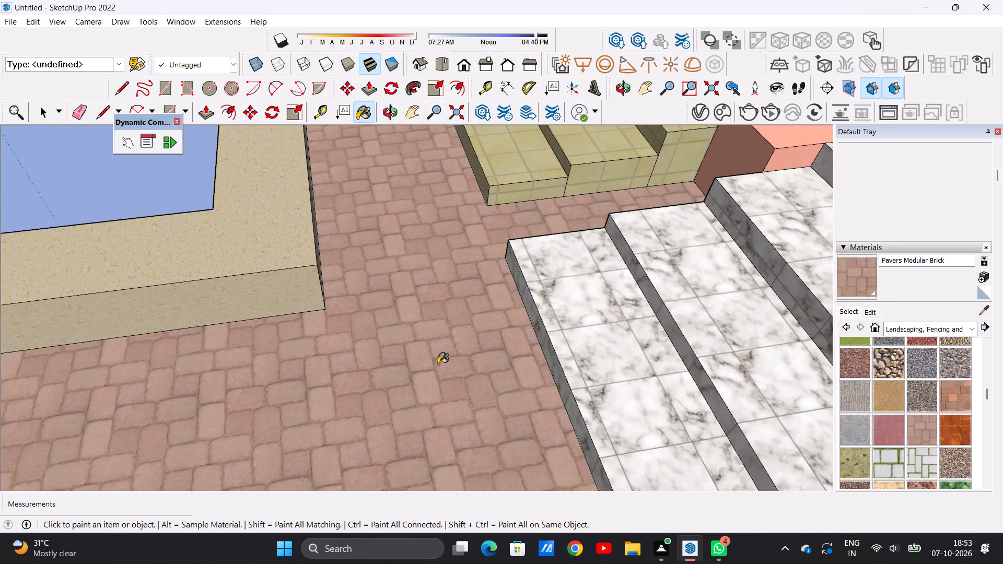
pyautogui.scroll(3, 438, 364)
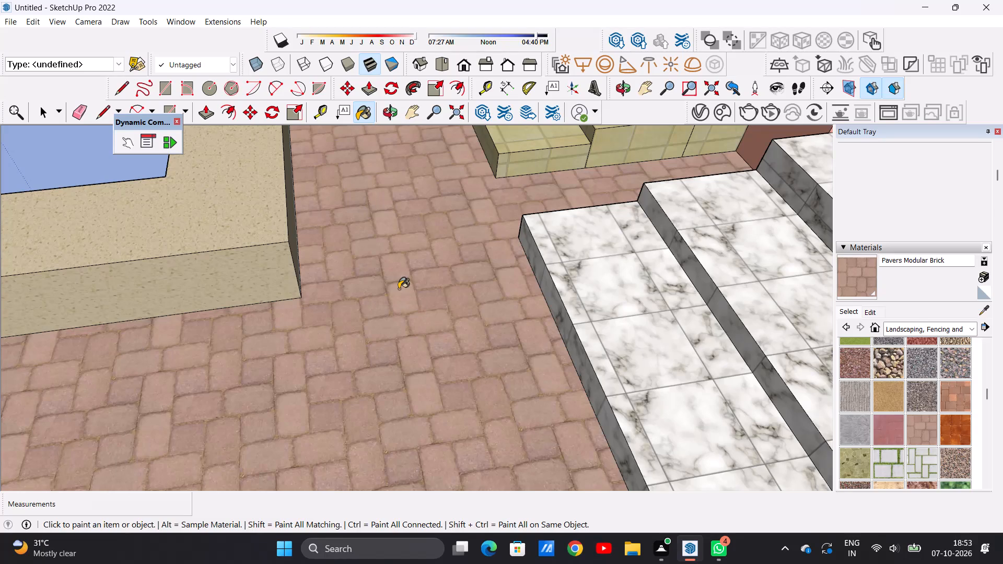
pyautogui.press('space')
pyautogui.scroll(-9, 402, 339)
pyautogui.scroll(6, 392, 376)
pyautogui.scroll(-1, 406, 363)
pyautogui.scroll(4, 406, 363)
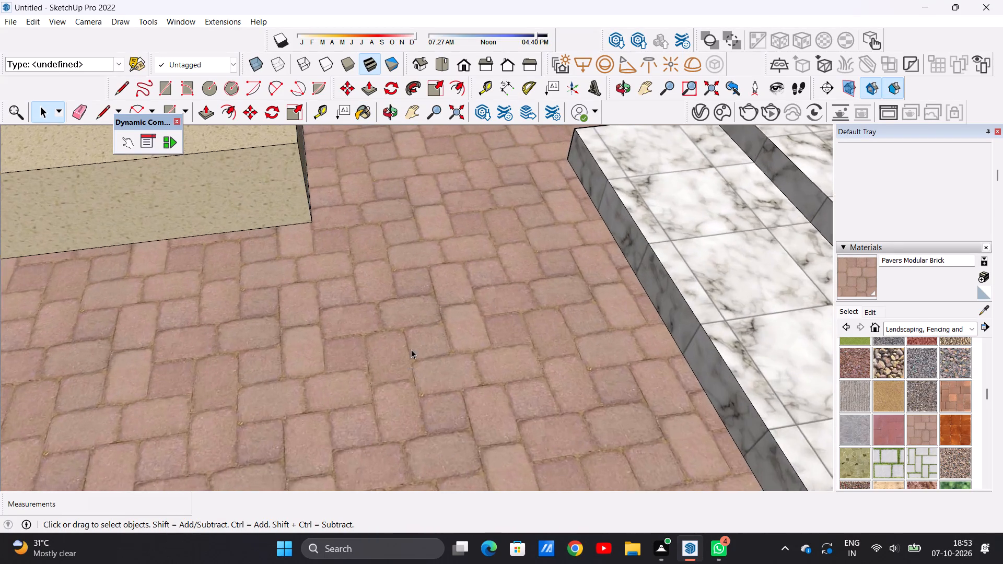
pyautogui.scroll(8, 411, 349)
pyautogui.scroll(-17, 412, 349)
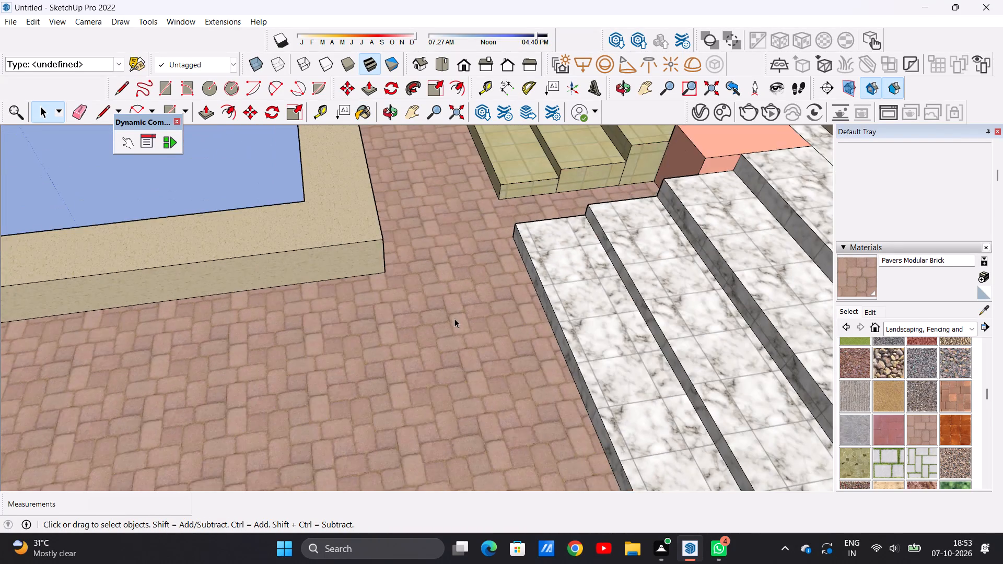
pyautogui.scroll(-12, 454, 319)
pyautogui.moveTo(399, 332); pyautogui.dragTo(437, 325, button='middle')
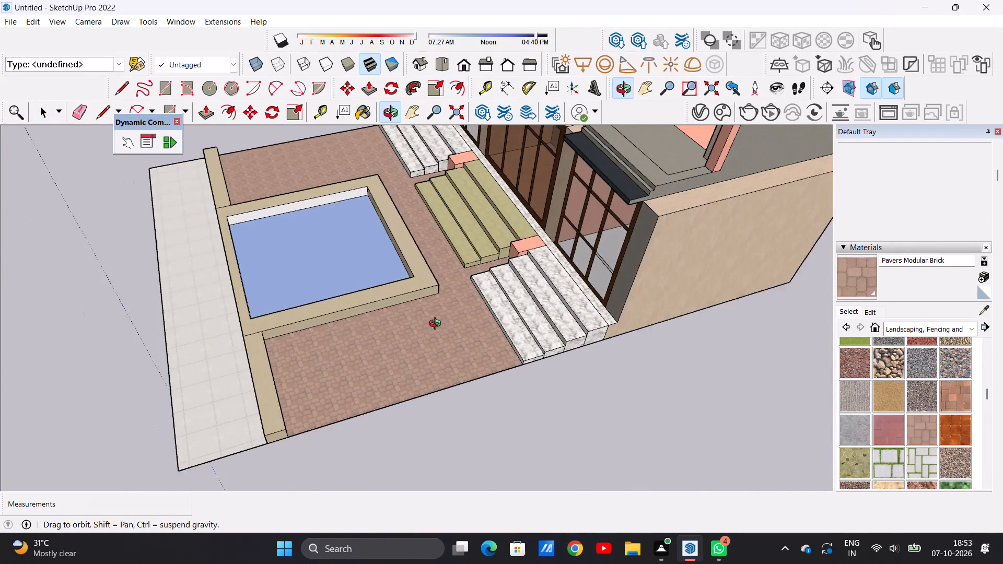
pyautogui.moveTo(437, 325); pyautogui.dragTo(435, 325, button='middle')
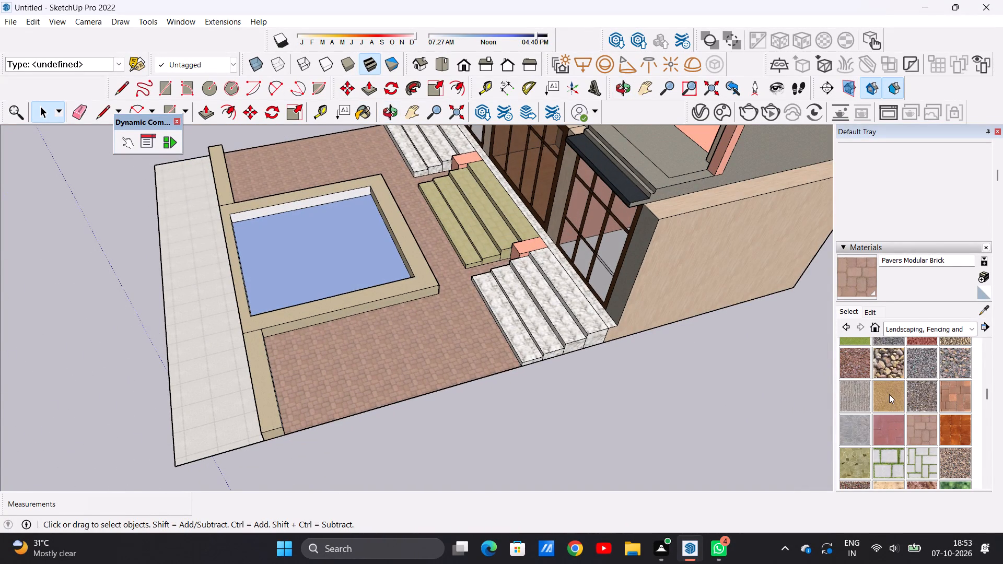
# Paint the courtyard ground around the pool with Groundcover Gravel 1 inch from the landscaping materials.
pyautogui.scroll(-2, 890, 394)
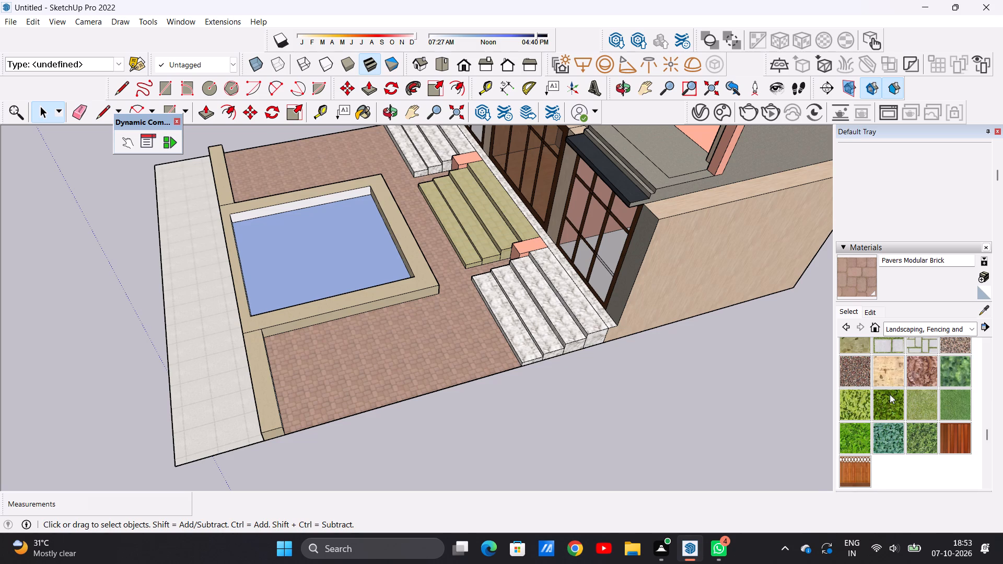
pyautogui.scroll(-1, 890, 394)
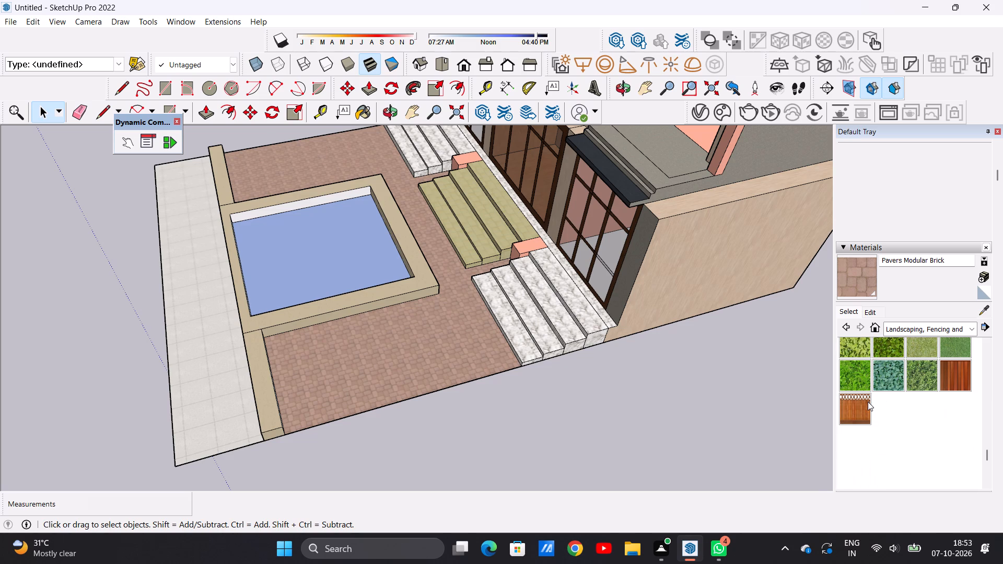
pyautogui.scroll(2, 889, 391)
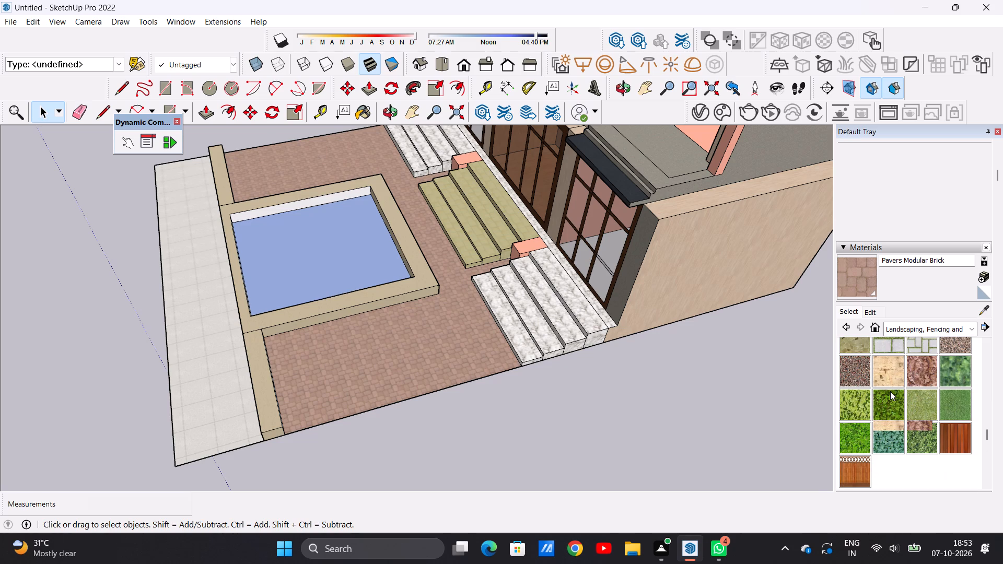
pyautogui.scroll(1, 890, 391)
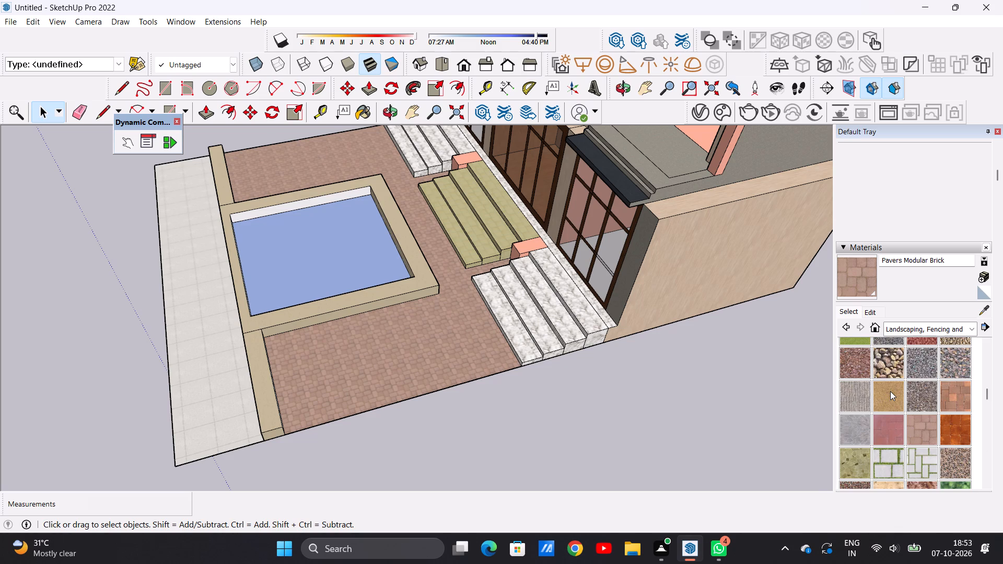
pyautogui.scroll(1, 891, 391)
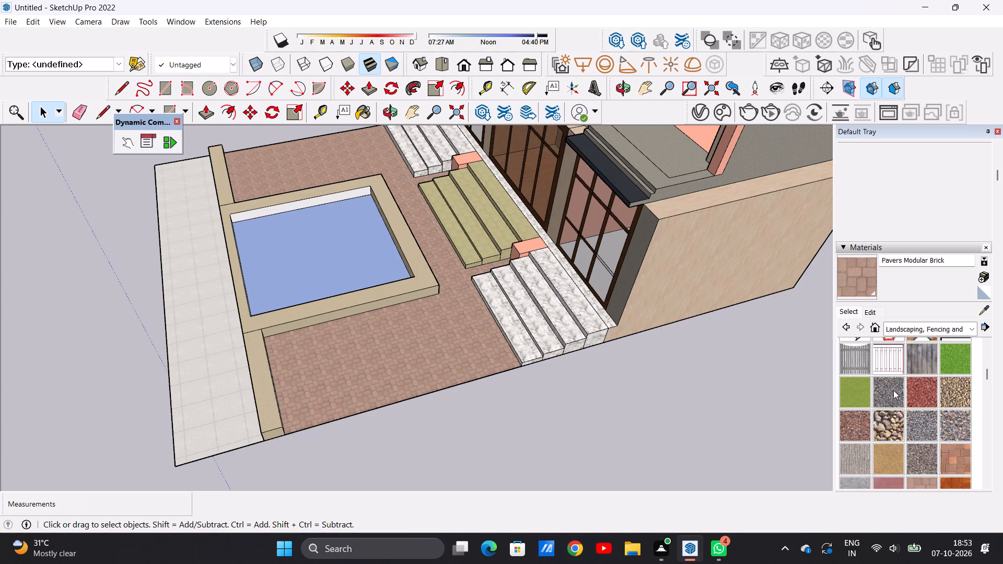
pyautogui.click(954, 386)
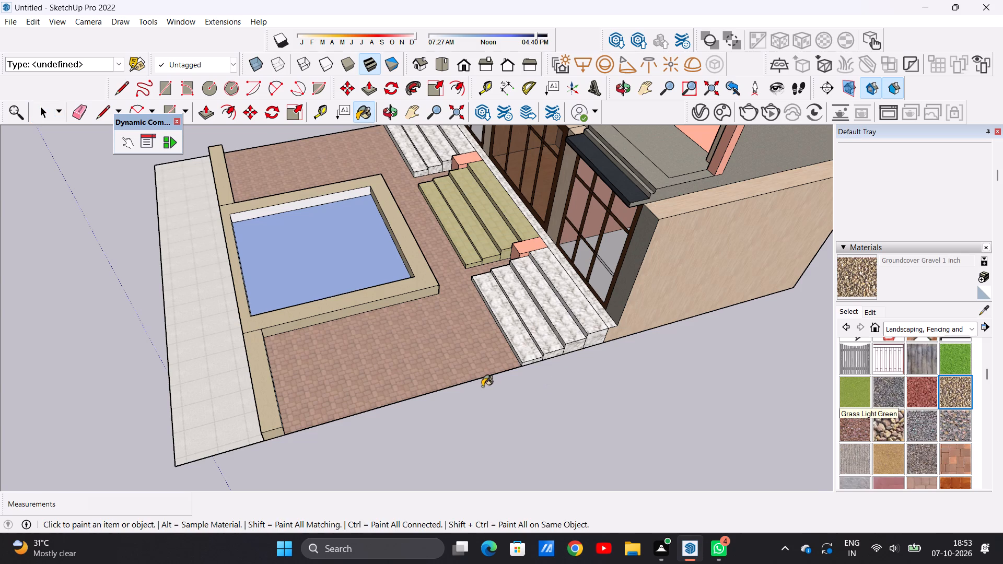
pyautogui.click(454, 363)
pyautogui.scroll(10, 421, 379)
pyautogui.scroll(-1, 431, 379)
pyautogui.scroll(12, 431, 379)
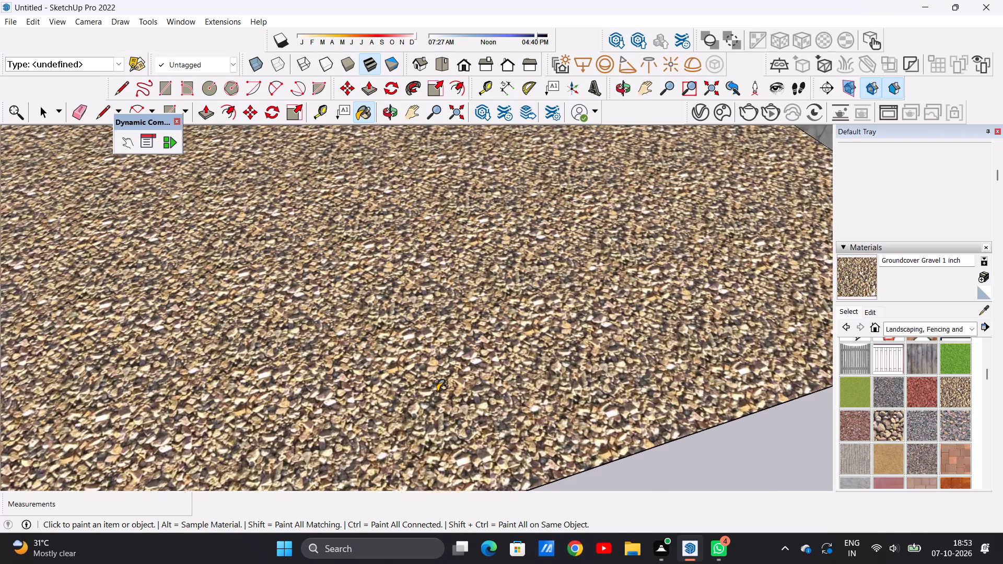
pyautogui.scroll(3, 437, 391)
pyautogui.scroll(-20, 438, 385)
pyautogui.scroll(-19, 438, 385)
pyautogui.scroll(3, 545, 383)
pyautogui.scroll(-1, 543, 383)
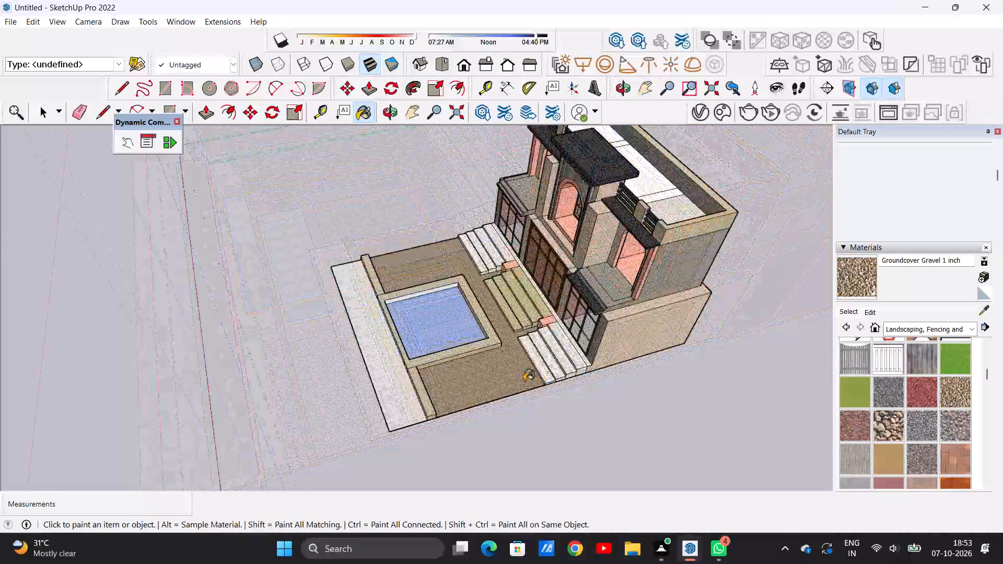
# Repaint the courtyard ground around the pool with Pavers Driveway Brick.
pyautogui.click(961, 457)
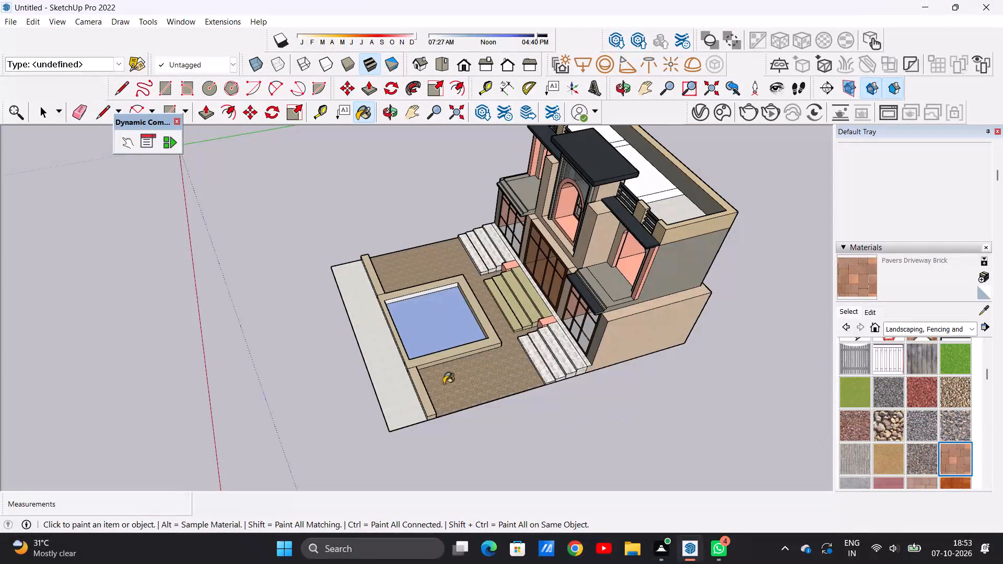
pyautogui.click(515, 400)
pyautogui.click(496, 381)
# Examine the driveway brick's pattern and scale on the courtyard ground, from close up and with the whole house in view.
pyautogui.scroll(7, 497, 384)
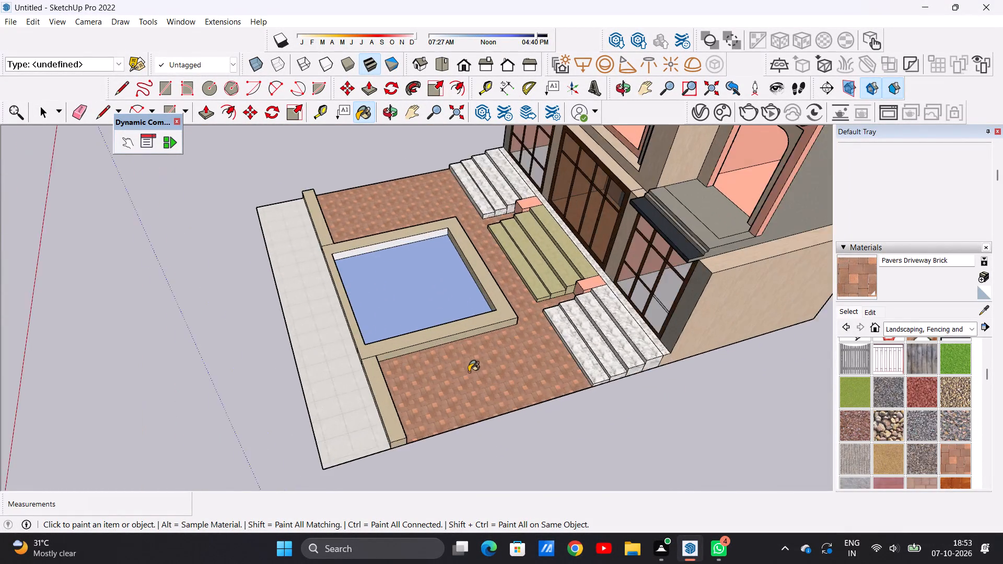
pyautogui.scroll(13, 469, 372)
pyautogui.scroll(-1, 493, 382)
pyautogui.scroll(7, 493, 382)
pyautogui.scroll(20, 486, 383)
pyautogui.scroll(2, 486, 383)
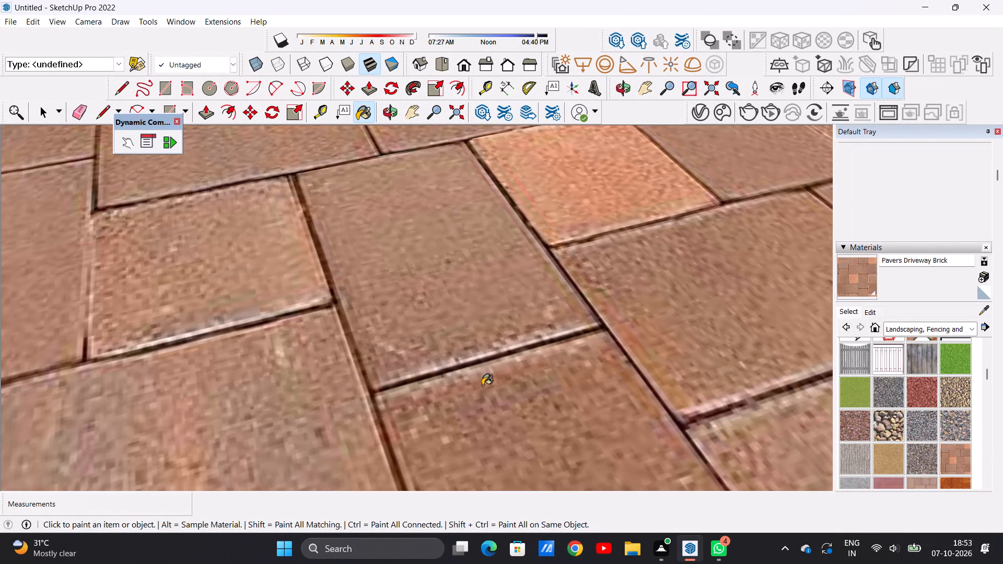
pyautogui.scroll(-20, 475, 382)
pyautogui.scroll(-9, 475, 382)
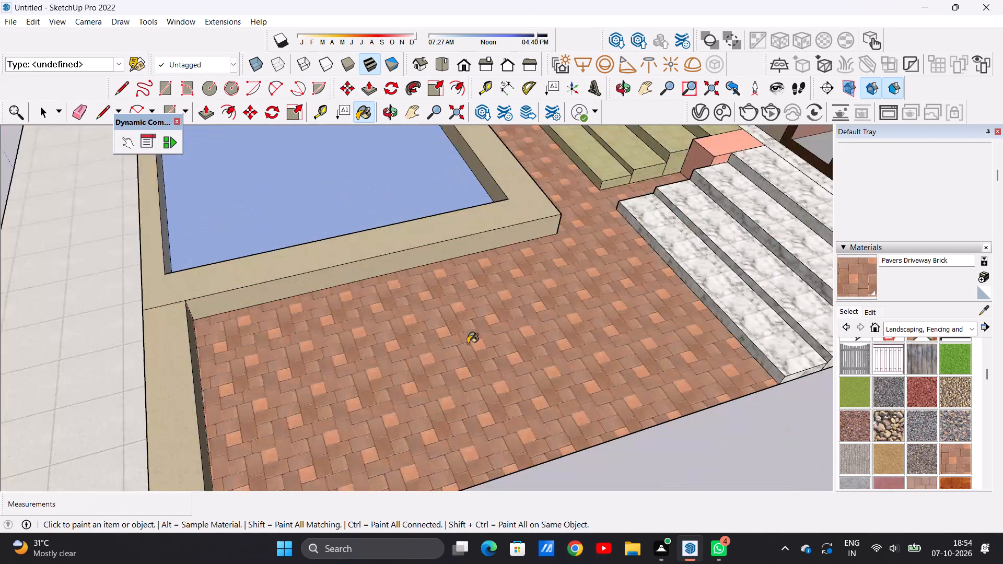
pyautogui.scroll(-20, 468, 344)
pyautogui.scroll(-1, 468, 344)
pyautogui.scroll(7, 495, 348)
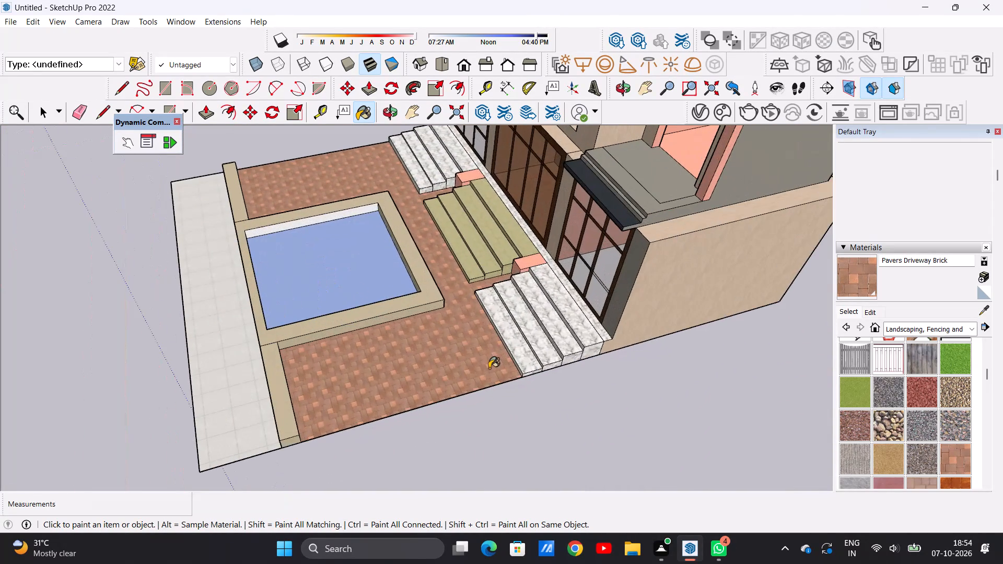
pyautogui.scroll(-11, 413, 352)
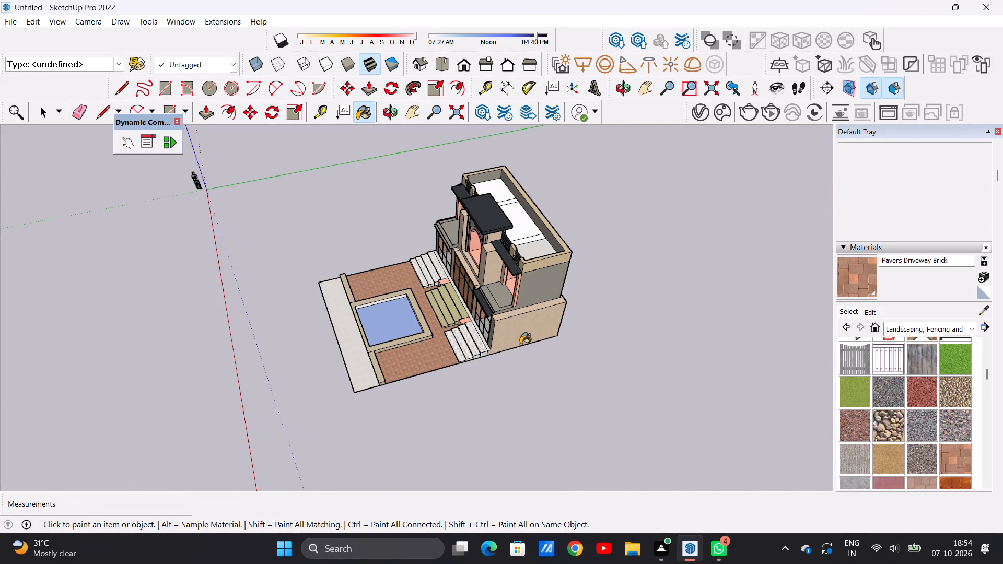
# Inspect the roof floor and parapet from above for unpainted sections, and leave the Paint Bucket tool.
pyautogui.moveTo(510, 287); pyautogui.dragTo(518, 175, button='middle')
pyautogui.moveTo(520, 230); pyautogui.dragTo(435, 329, button='middle')
pyautogui.scroll(1, 433, 322)
pyautogui.scroll(1, 482, 269)
pyautogui.scroll(-1, 499, 260)
pyautogui.scroll(14, 514, 256)
pyautogui.press('space')
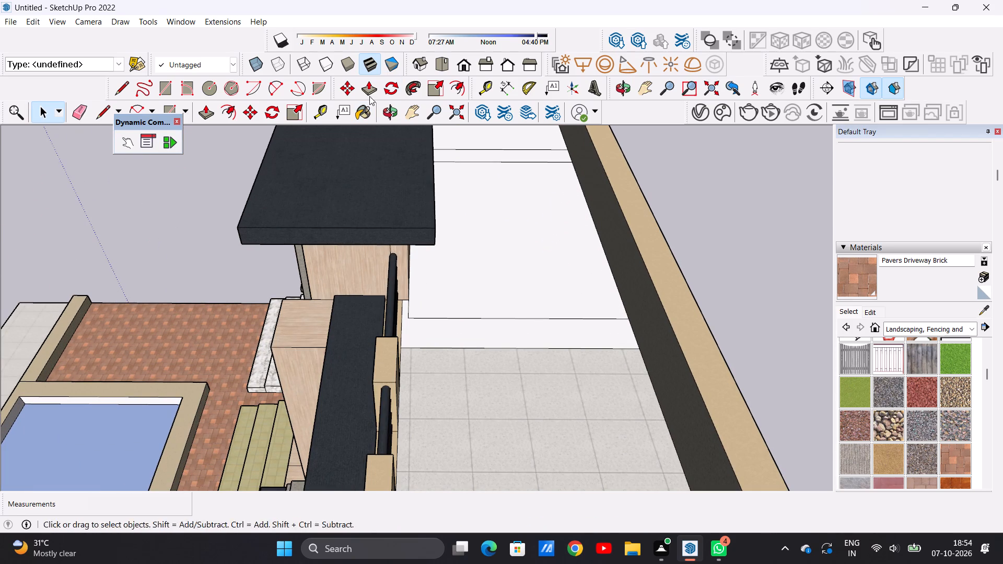
# Switch to the standard Front view and examine the whole facade with its steps, pool and brick courtyard from level and raised angles.
pyautogui.click(461, 58)
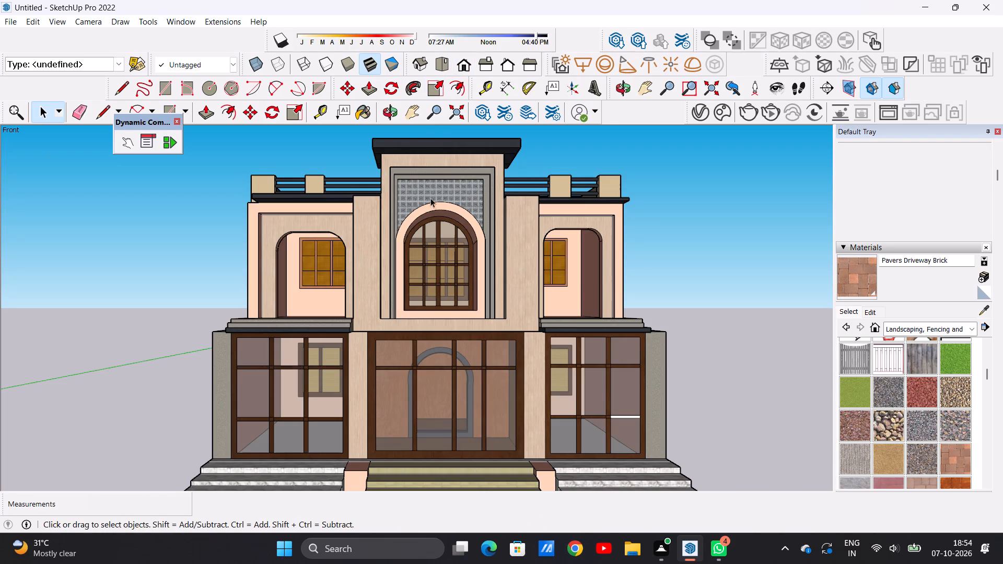
pyautogui.scroll(-8, 463, 208)
pyautogui.scroll(3, 489, 220)
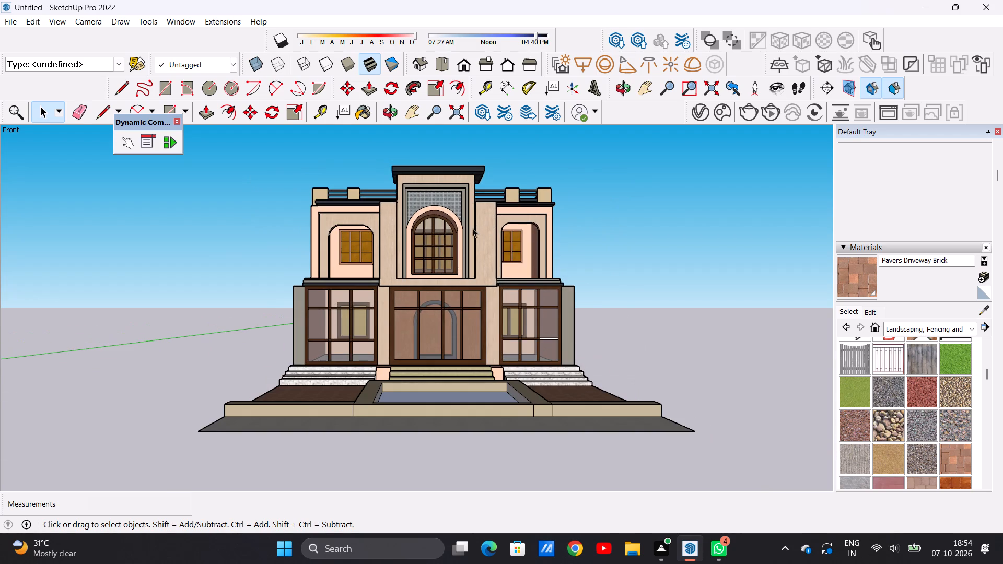
pyautogui.moveTo(468, 253); pyautogui.dragTo(460, 305, button='middle')
pyautogui.scroll(-2, 463, 297)
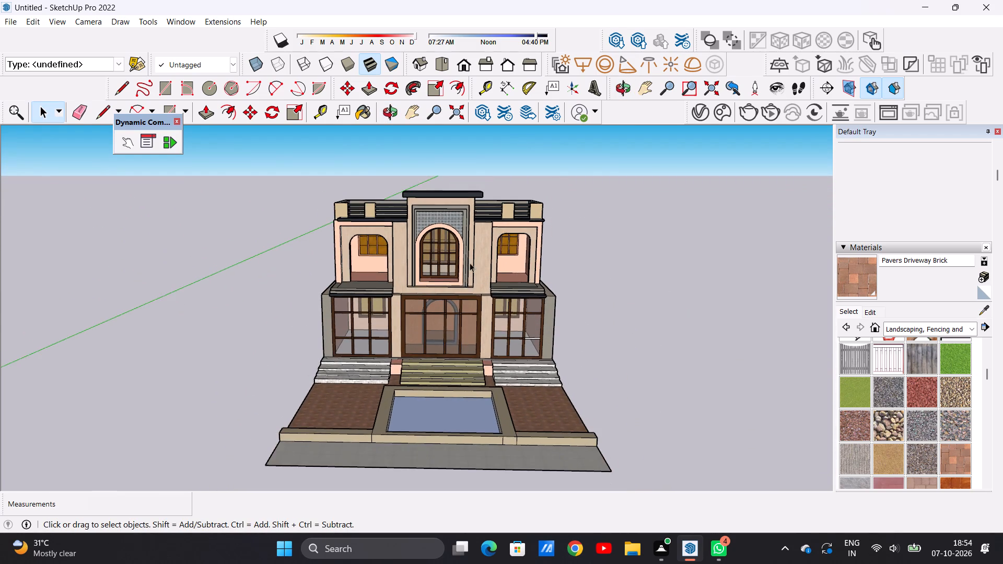
pyautogui.scroll(2, 466, 243)
pyautogui.scroll(-2, 472, 241)
pyautogui.moveTo(485, 266); pyautogui.dragTo(483, 285, button='middle')
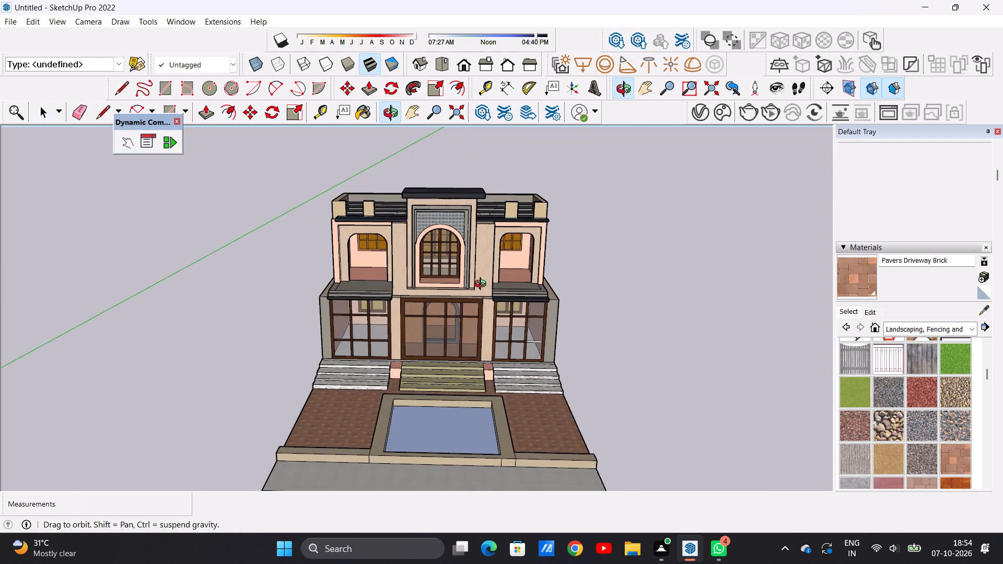
pyautogui.moveTo(483, 285); pyautogui.dragTo(482, 288, button='middle')
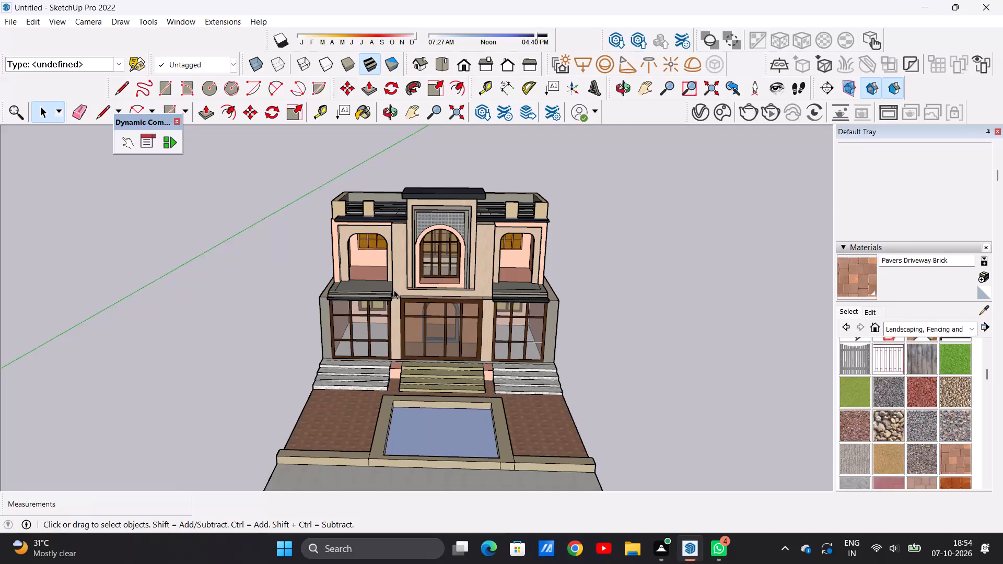
pyautogui.scroll(-1, 411, 293)
pyautogui.scroll(2, 409, 309)
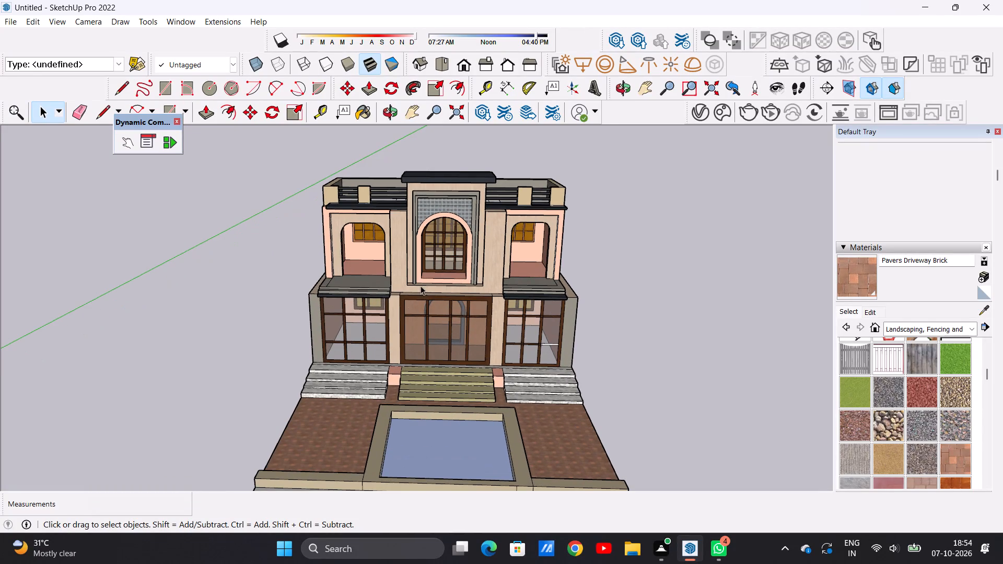
pyautogui.scroll(-1, 410, 242)
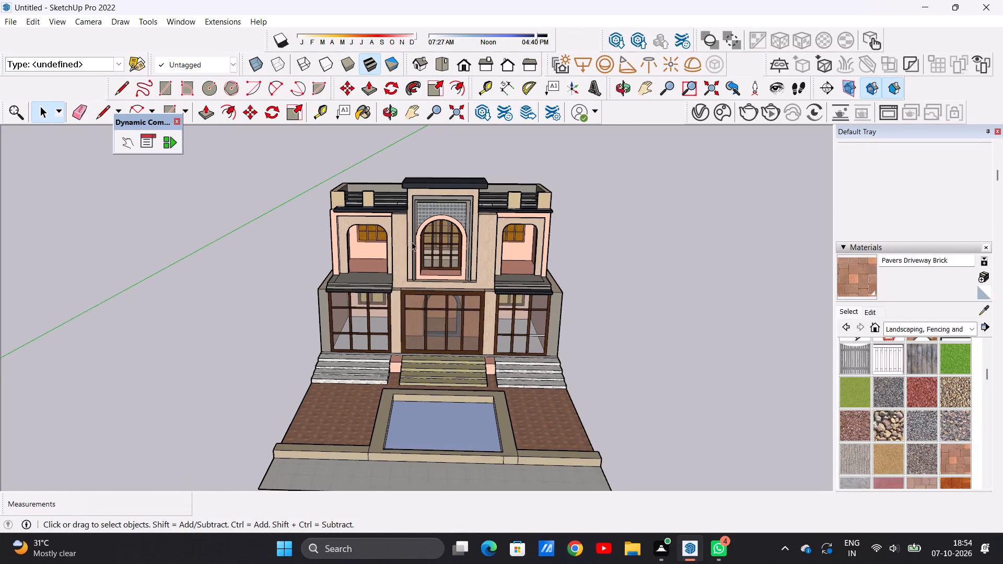
pyautogui.scroll(-4, 415, 240)
pyautogui.scroll(3, 419, 271)
pyautogui.moveTo(419, 271); pyautogui.dragTo(419, 306, button='middle')
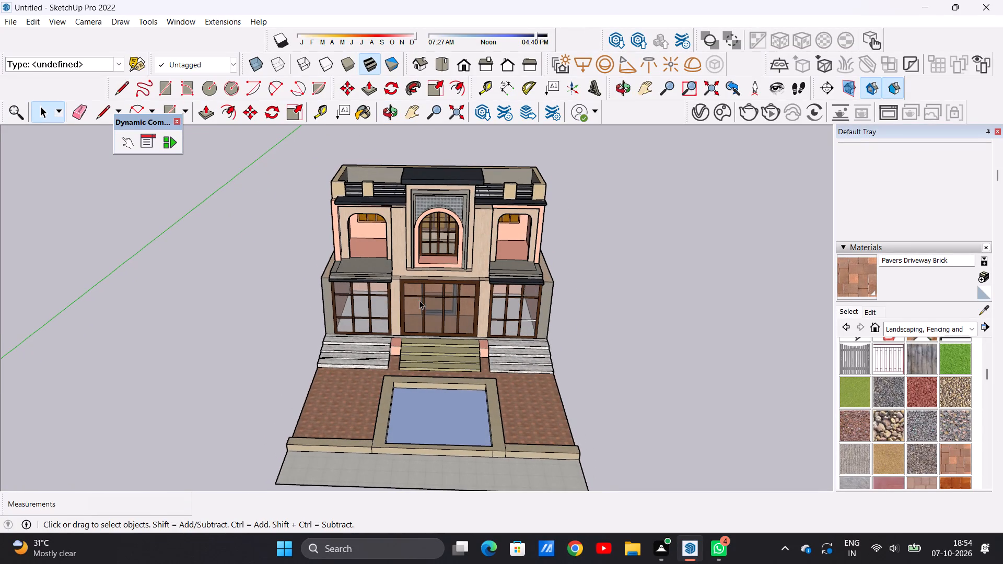
pyautogui.scroll(3, 453, 253)
pyautogui.moveTo(442, 277); pyautogui.dragTo(434, 226, button='middle')
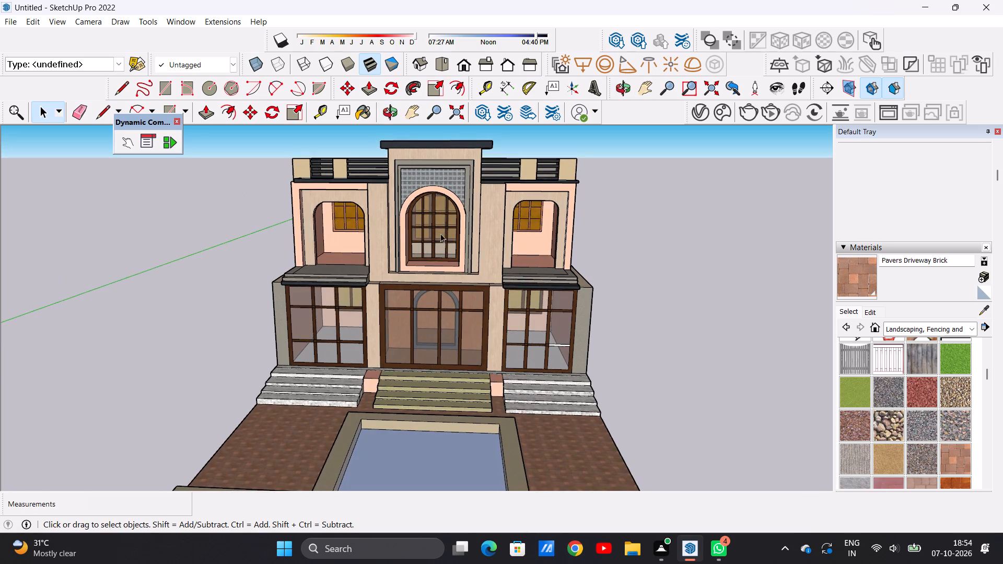
pyautogui.scroll(-3, 446, 245)
pyautogui.scroll(2, 425, 243)
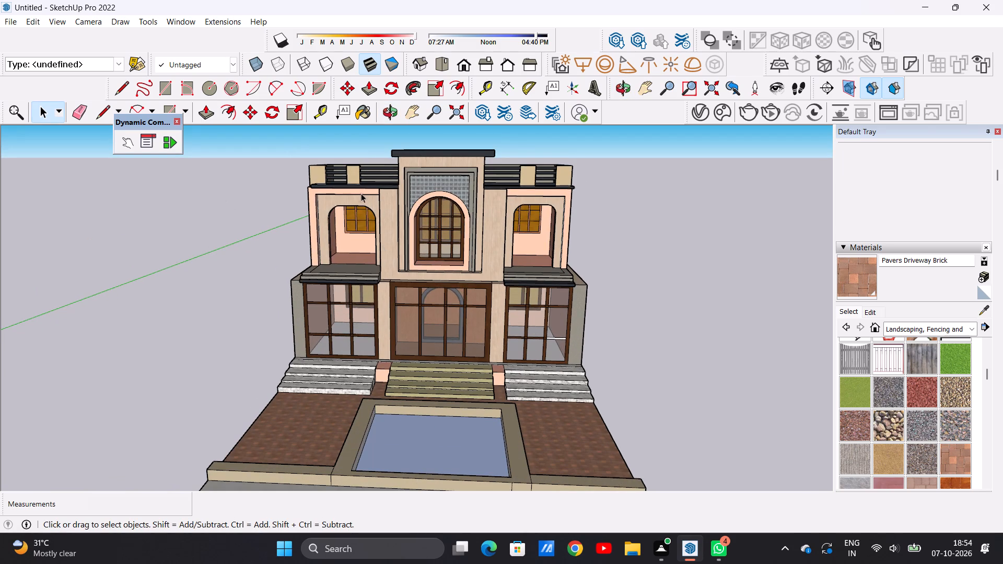
pyautogui.scroll(-2, 476, 290)
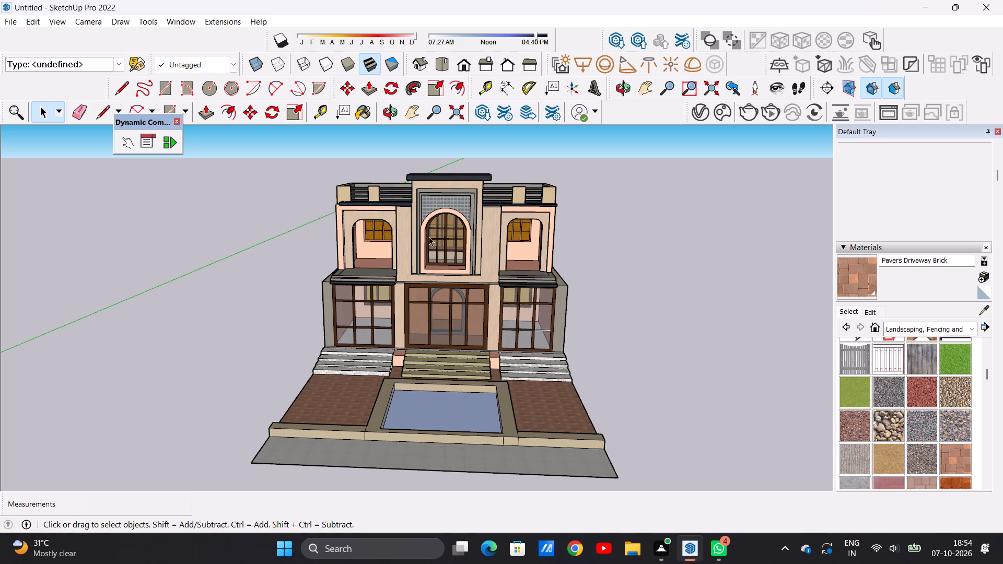
# Examine the facade's upper arches, balconies, glazed ground floor and entrance steps from near, far and slightly turned views.
pyautogui.scroll(-10, 459, 261)
pyautogui.scroll(13, 462, 251)
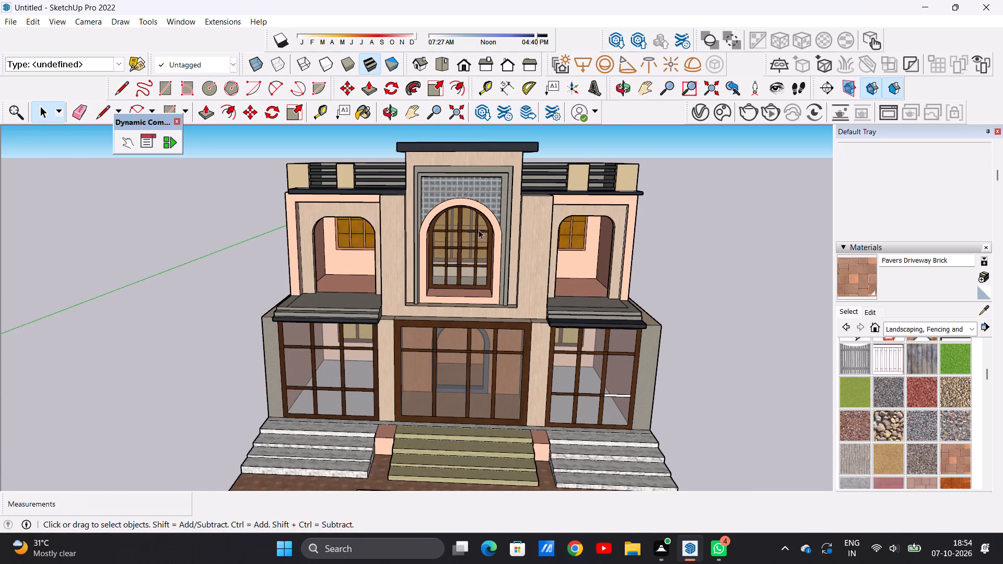
pyautogui.moveTo(502, 232); pyautogui.dragTo(515, 235, button='middle')
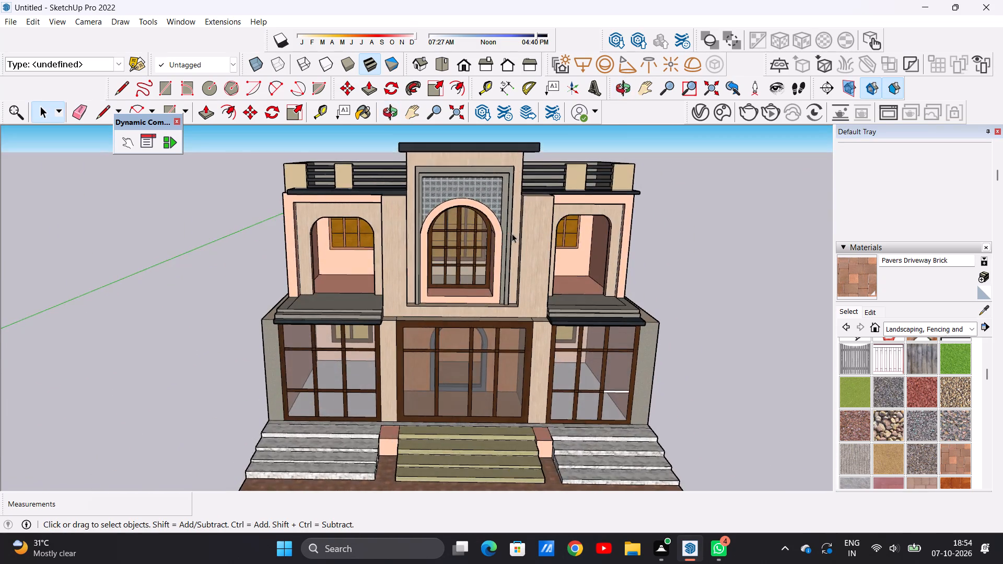
pyautogui.scroll(-7, 511, 233)
pyautogui.scroll(2, 520, 244)
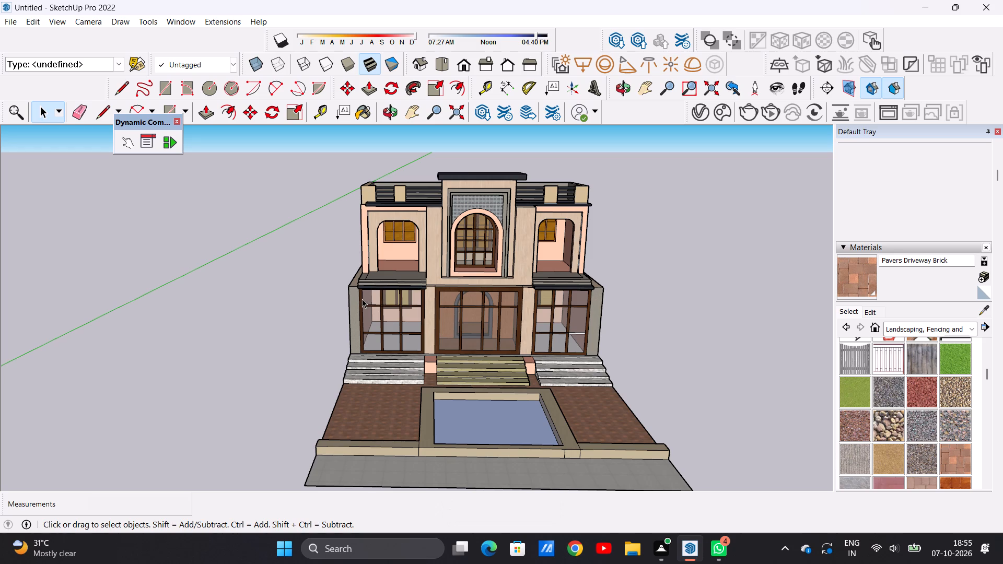
pyautogui.scroll(-9, 358, 287)
pyautogui.moveTo(411, 296); pyautogui.dragTo(410, 296, button='middle')
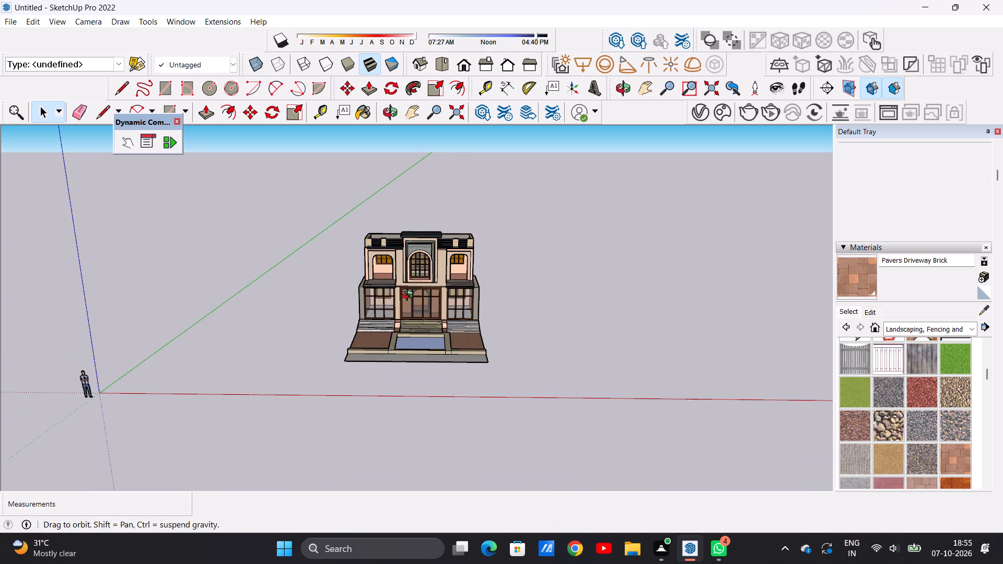
pyautogui.moveTo(410, 296); pyautogui.dragTo(380, 319, button='middle')
pyautogui.scroll(1, 400, 263)
pyautogui.scroll(-1, 400, 263)
pyautogui.scroll(1, 400, 263)
pyautogui.scroll(-1, 400, 263)
pyautogui.scroll(8, 400, 263)
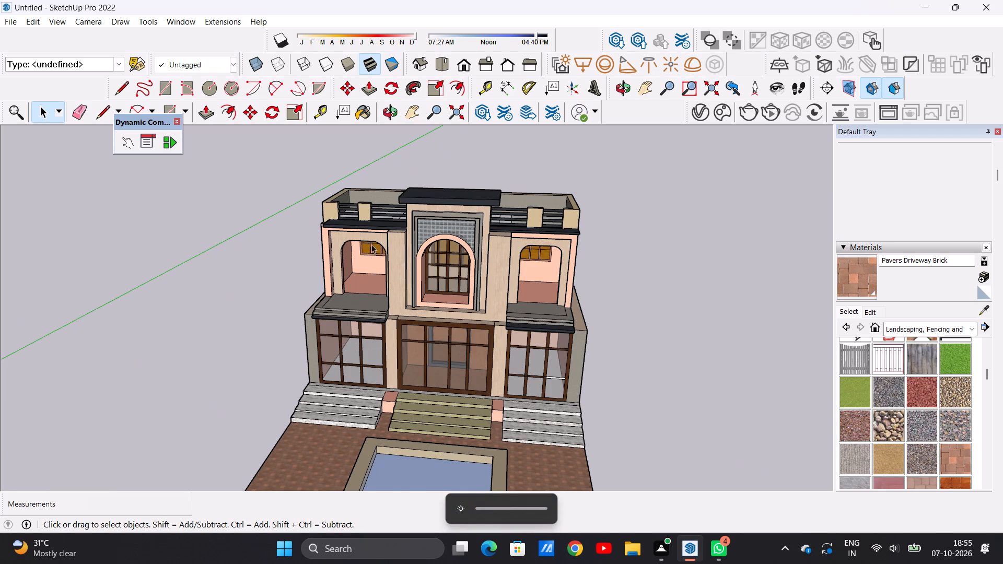
pyautogui.scroll(2, 361, 231)
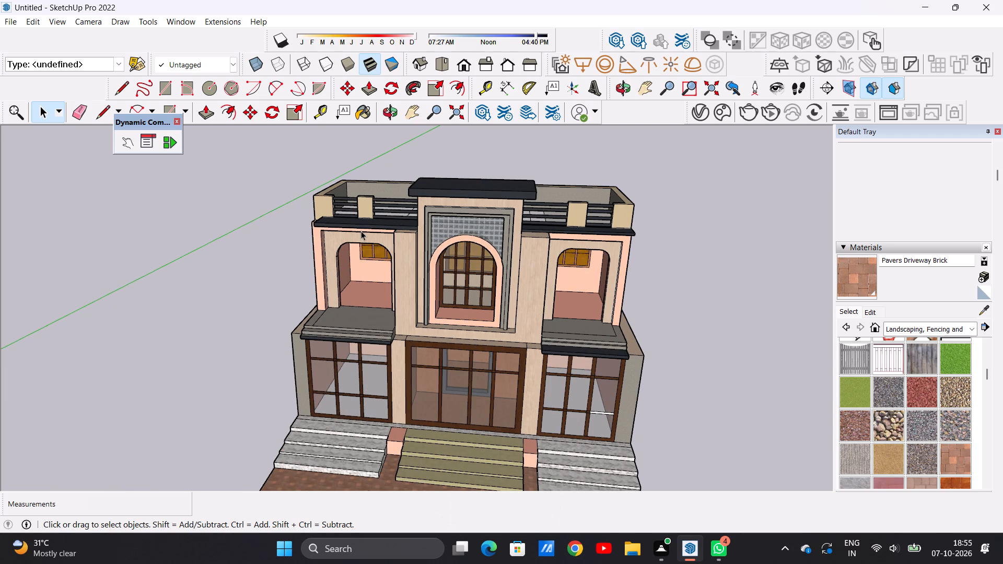
pyautogui.scroll(-7, 386, 239)
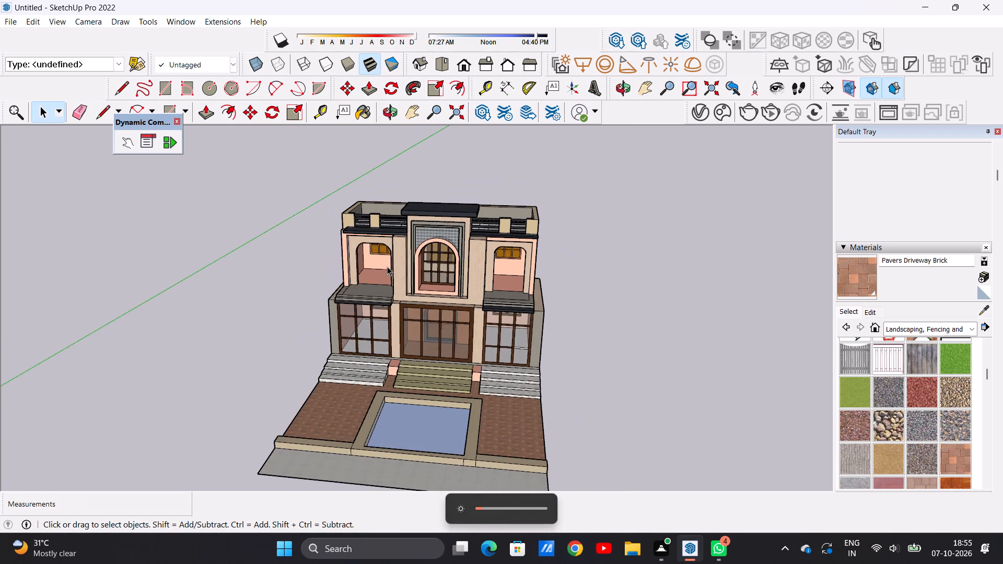
pyautogui.moveTo(387, 266); pyautogui.dragTo(435, 269, button='middle')
pyautogui.scroll(5, 435, 271)
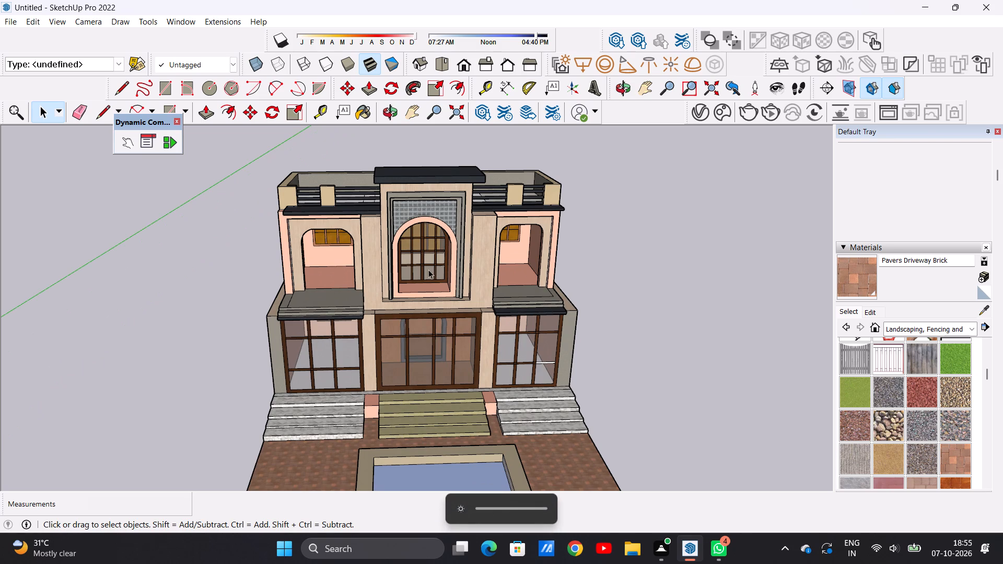
pyautogui.scroll(-9, 399, 267)
pyautogui.moveTo(426, 296); pyautogui.dragTo(392, 277, button='middle')
pyautogui.scroll(11, 417, 253)
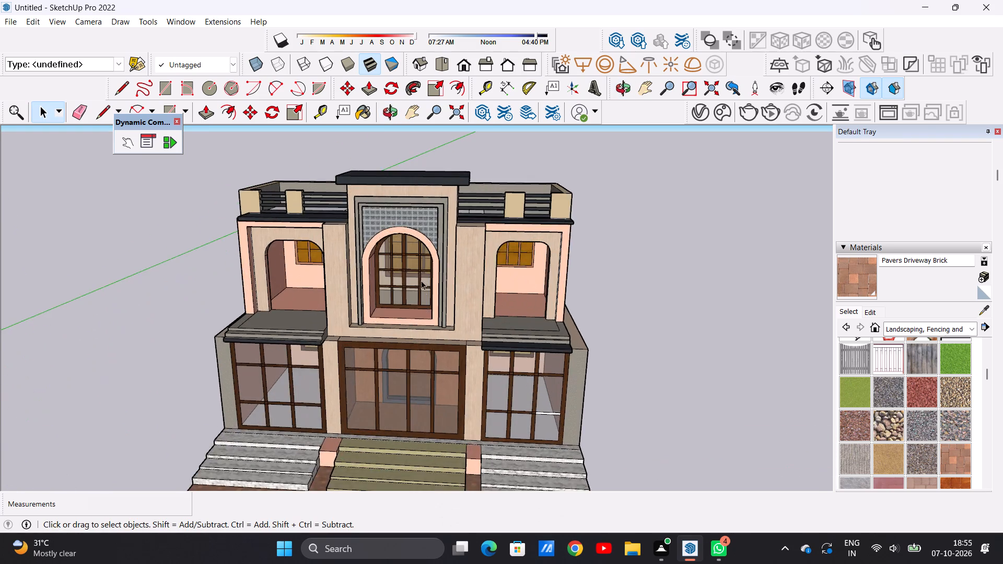
# Examine the house from level and raised front angles, closing in on the roof floor's unpainted and tiled sections.
pyautogui.moveTo(423, 302); pyautogui.dragTo(418, 247, button='middle')
pyautogui.middleClick(418, 247)
pyautogui.scroll(-5, 441, 277)
pyautogui.moveTo(425, 336); pyautogui.dragTo(430, 335, button='middle')
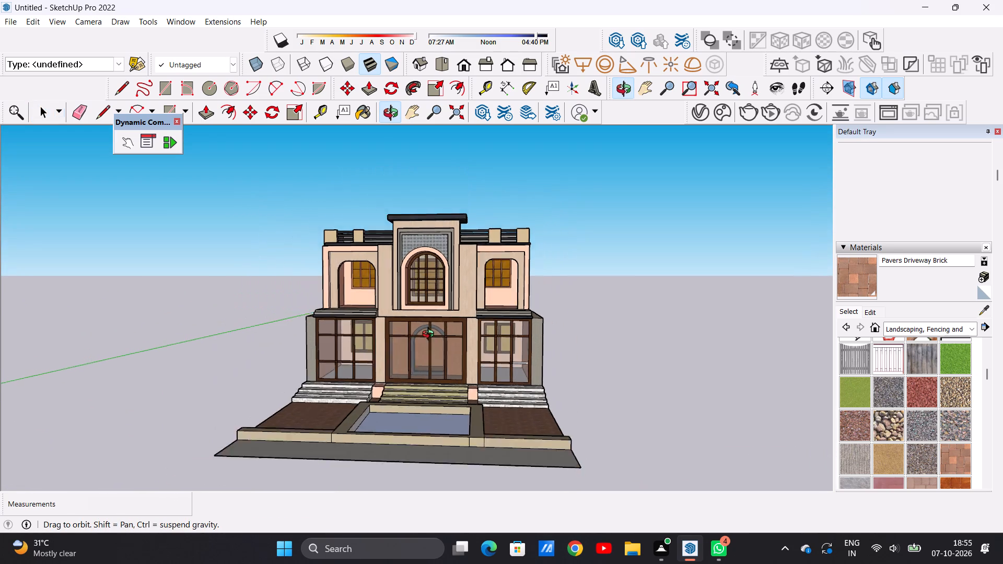
pyautogui.moveTo(430, 335); pyautogui.dragTo(429, 445, button='middle')
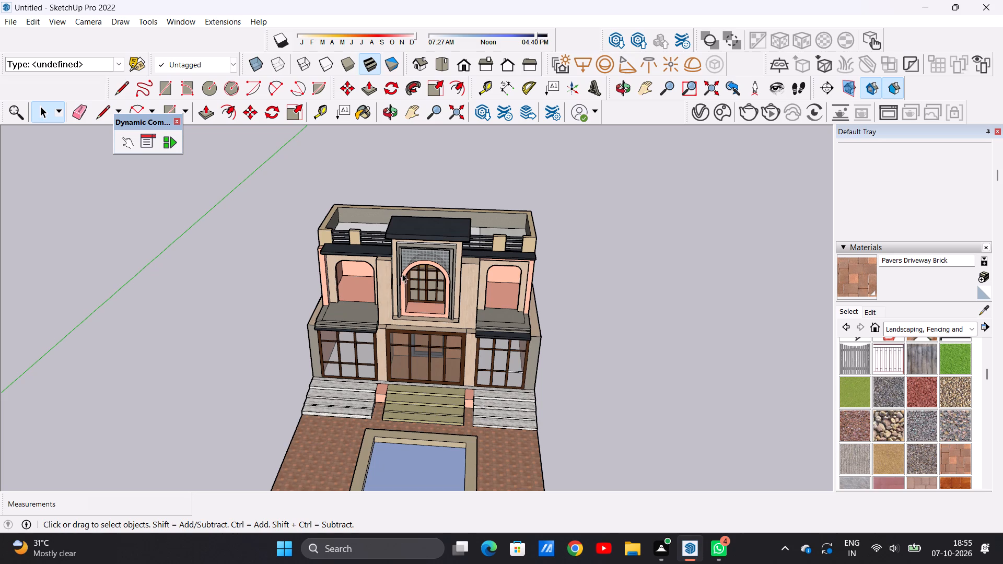
pyautogui.moveTo(479, 231); pyautogui.dragTo(396, 318, button='middle')
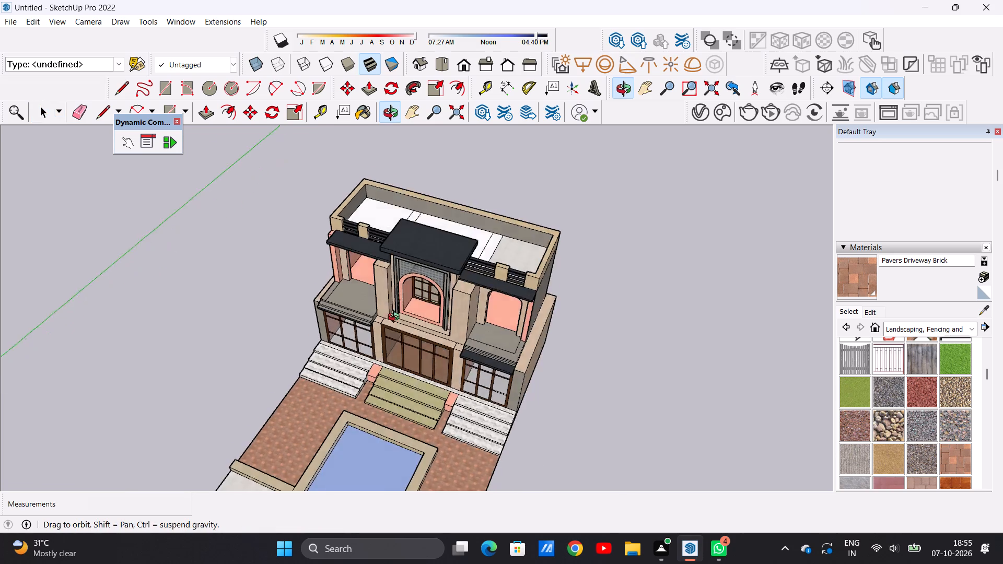
pyautogui.moveTo(396, 318); pyautogui.dragTo(390, 349, button='middle')
pyautogui.scroll(6, 482, 244)
pyautogui.moveTo(540, 259); pyautogui.dragTo(469, 296, button='middle')
pyautogui.scroll(5, 510, 276)
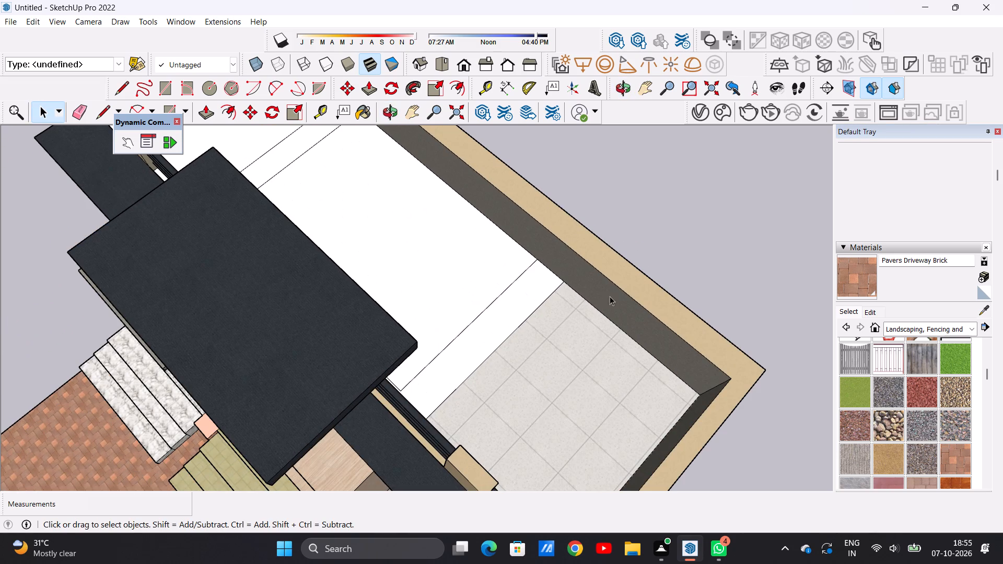
# Browse the Glass and Mirrors, Brick, Cladding and Siding, Synthetic Surfaces and Tile materials for a roof floor finish.
pyautogui.click(972, 328)
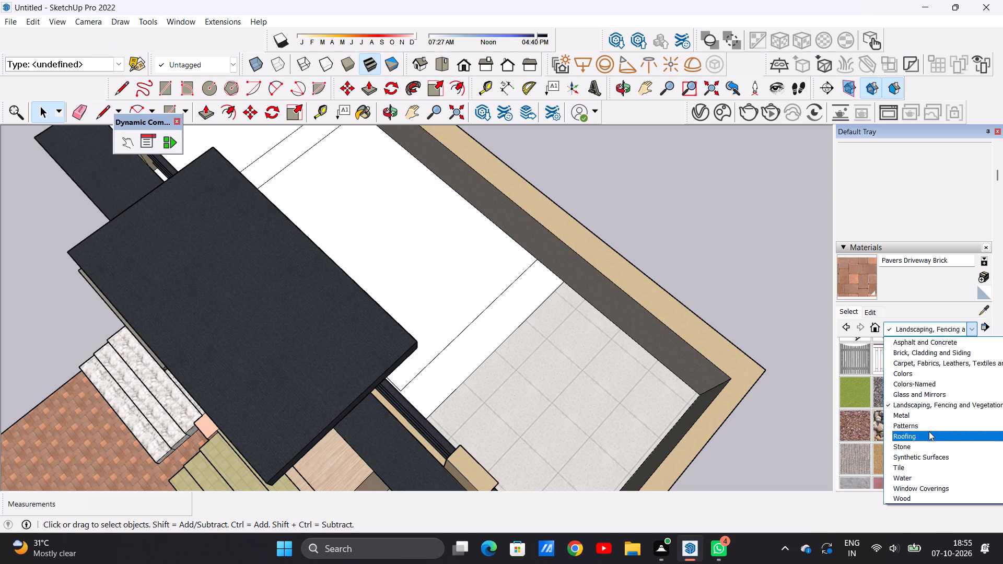
pyautogui.click(933, 392)
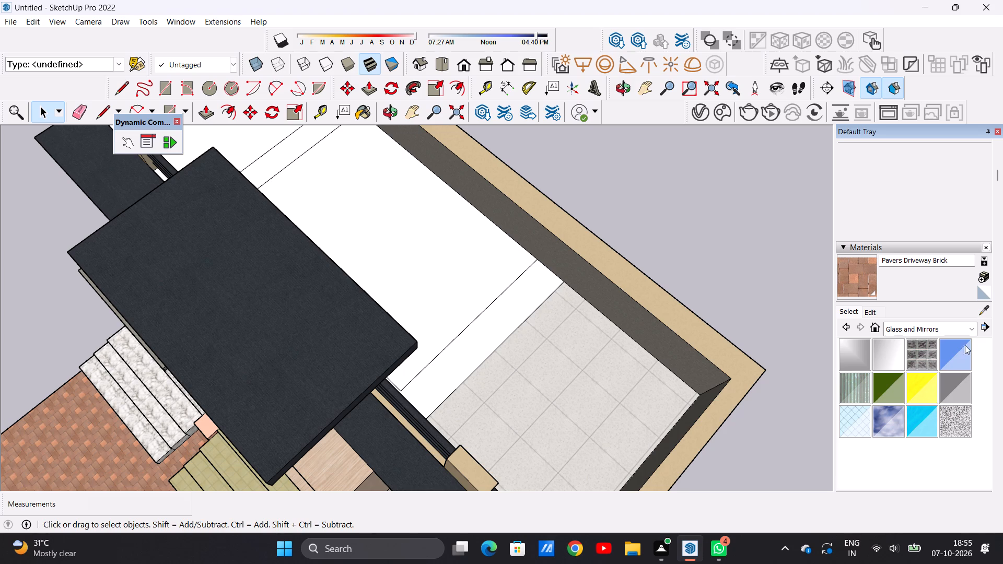
pyautogui.click(969, 330)
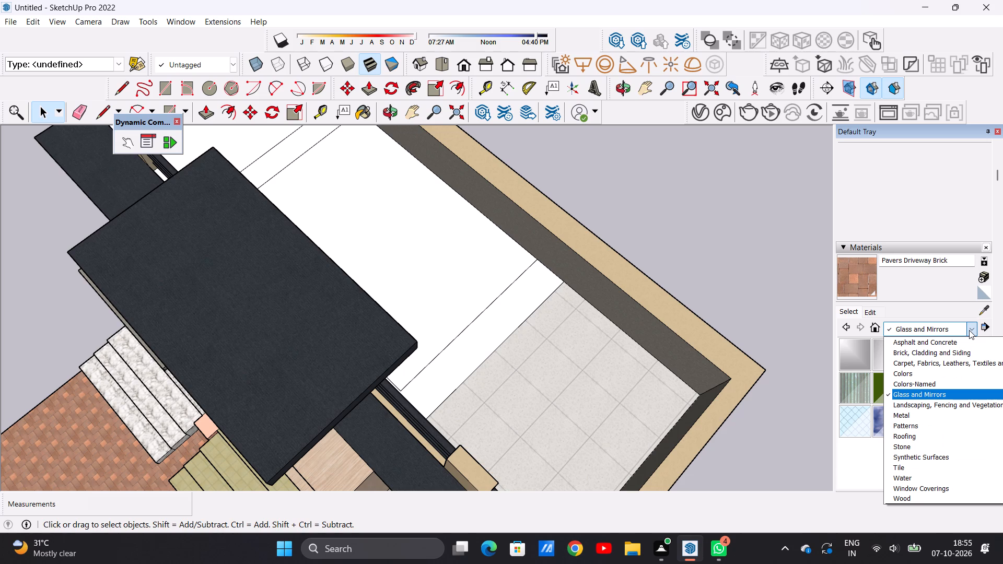
pyautogui.click(950, 355)
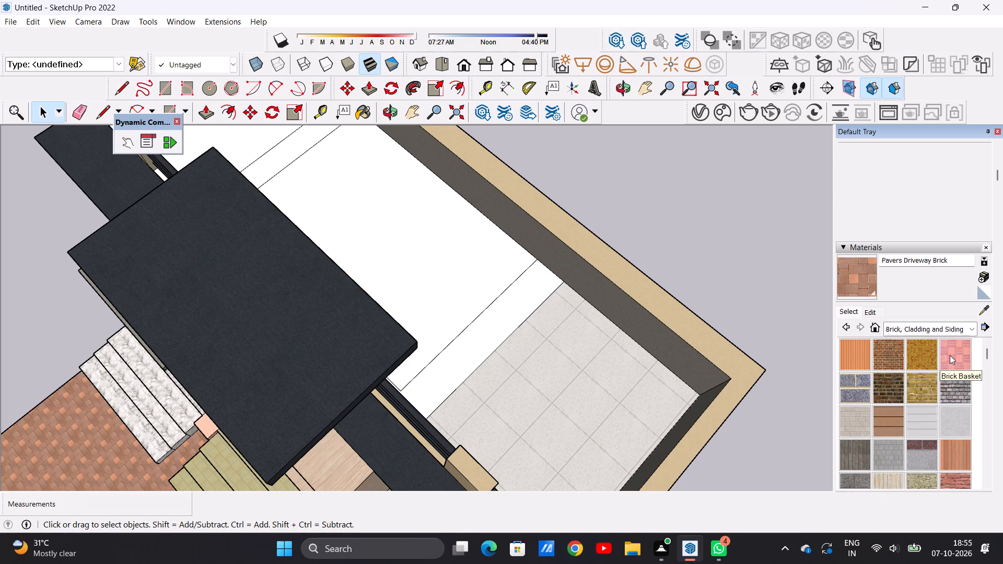
pyautogui.click(969, 332)
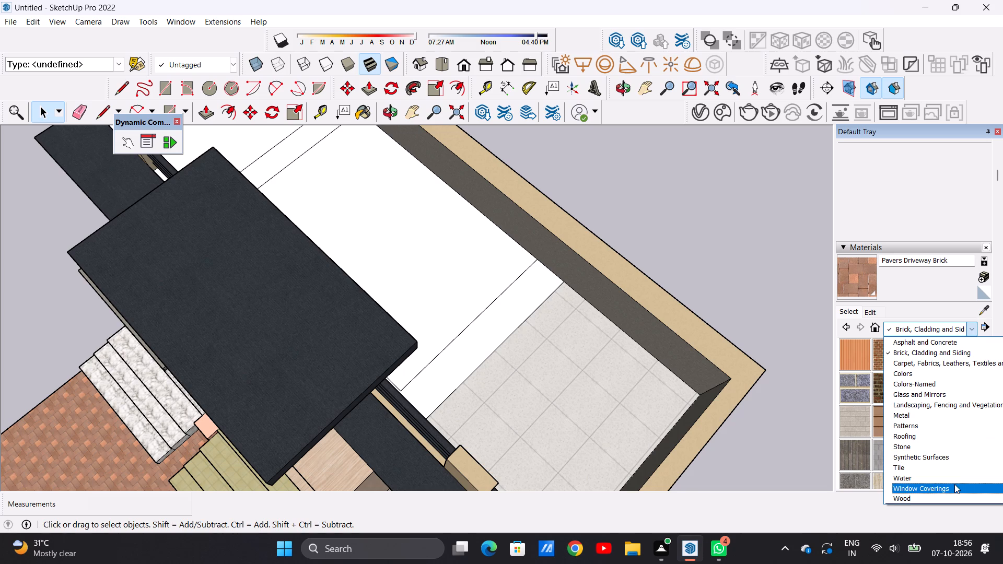
pyautogui.click(944, 460)
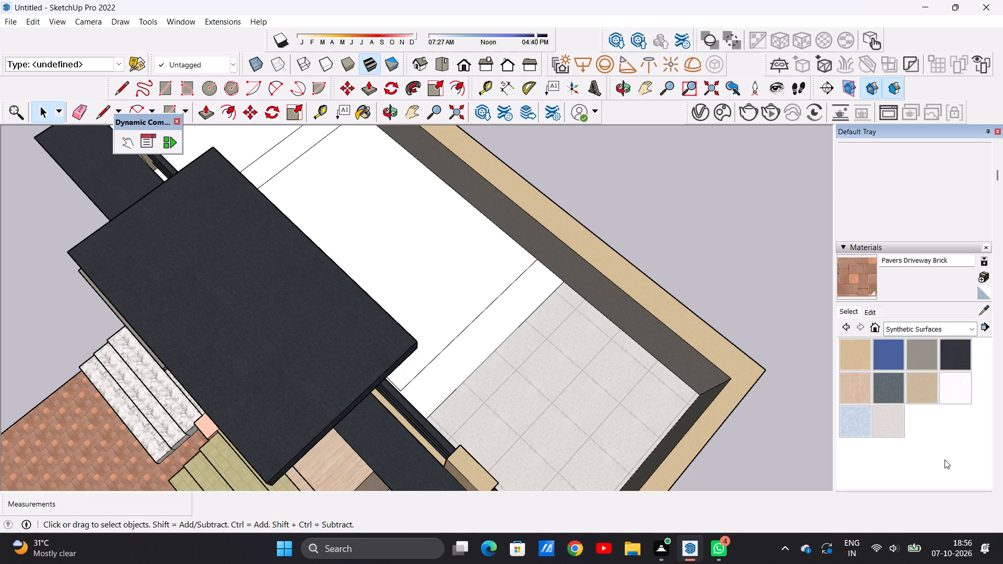
pyautogui.click(969, 333)
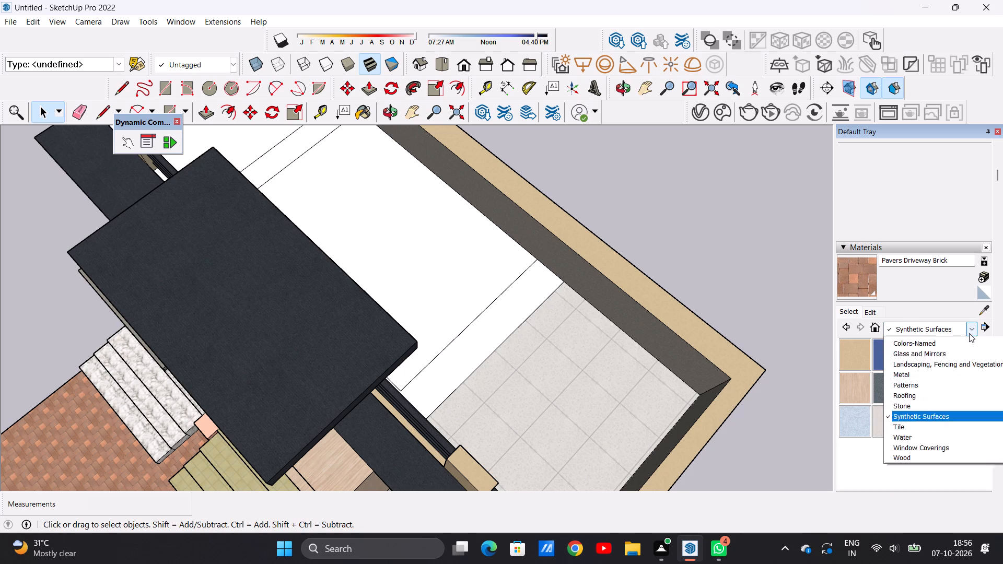
pyautogui.click(924, 463)
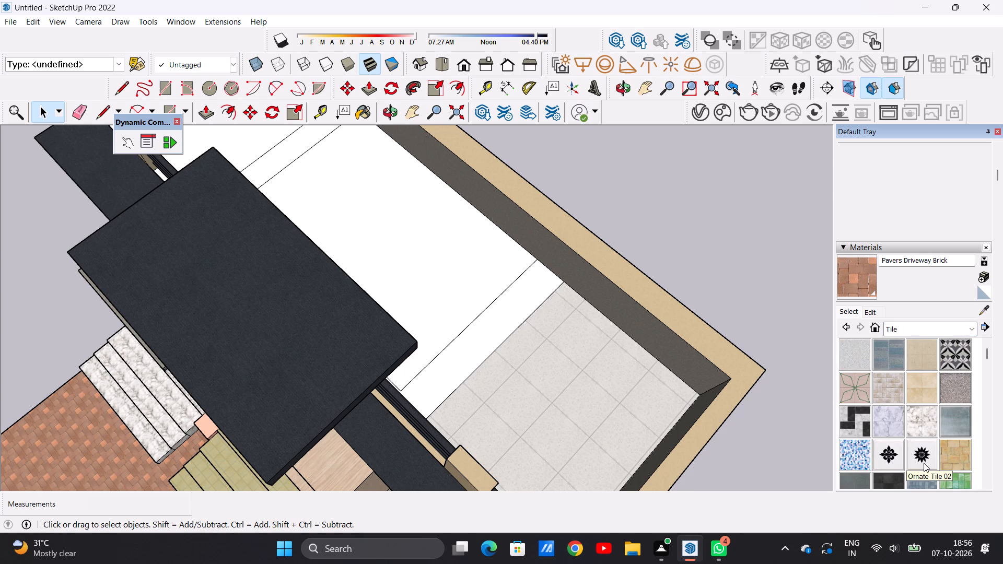
pyautogui.scroll(-1, 924, 463)
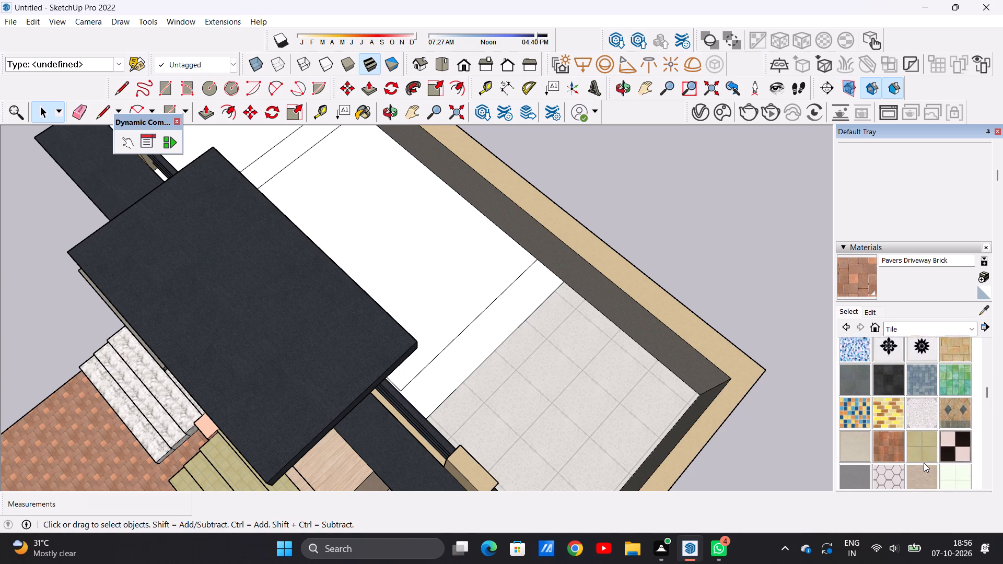
pyautogui.scroll(-1, 924, 463)
pyautogui.scroll(1, 924, 463)
pyautogui.scroll(-2, 924, 463)
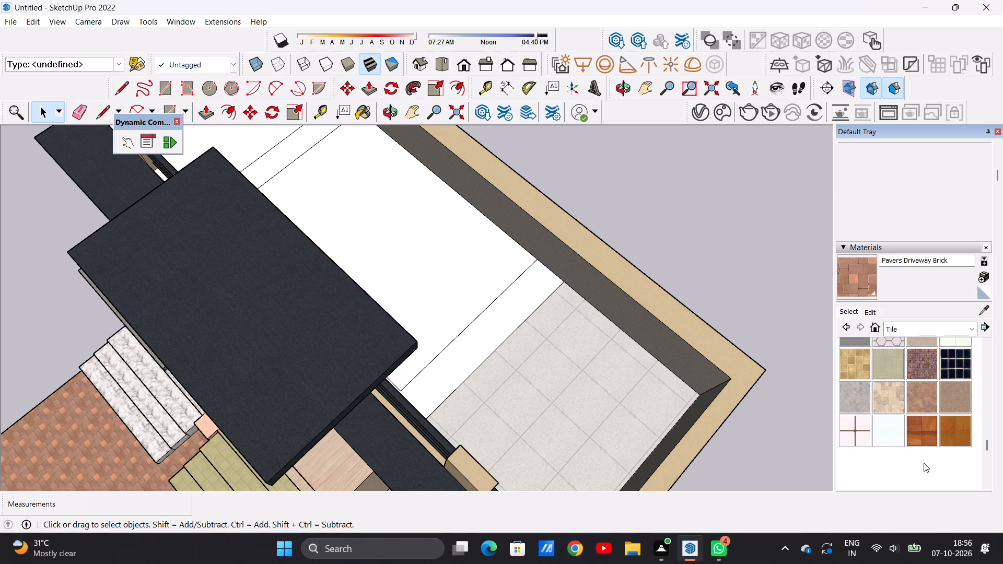
pyautogui.scroll(1, 924, 463)
pyautogui.scroll(-2, 924, 463)
pyautogui.scroll(2, 924, 463)
pyautogui.scroll(-1, 908, 482)
pyautogui.scroll(1, 908, 482)
pyautogui.scroll(-1, 908, 482)
pyautogui.scroll(1, 908, 482)
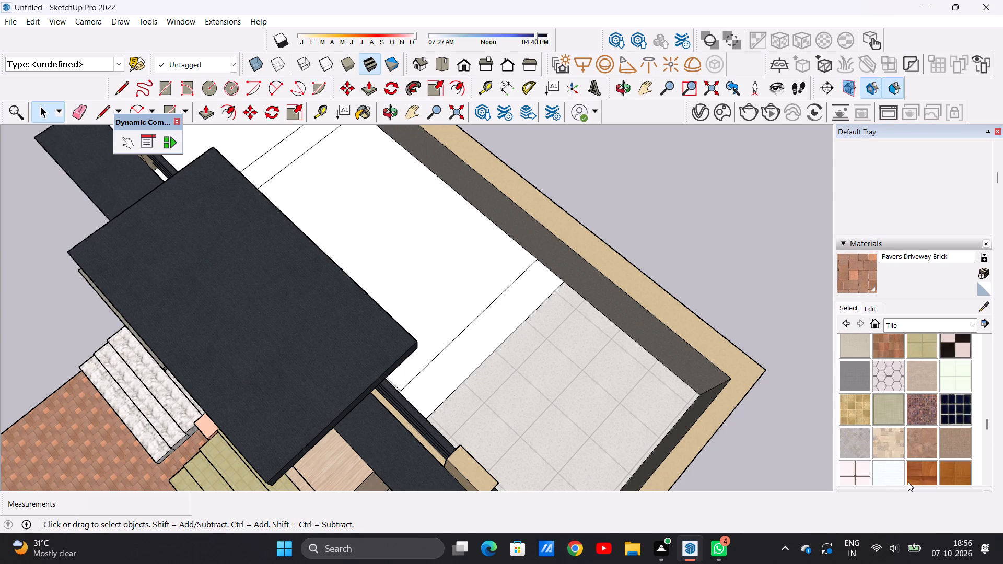
pyautogui.scroll(2, 908, 482)
pyautogui.hscroll(-1, 908, 482)
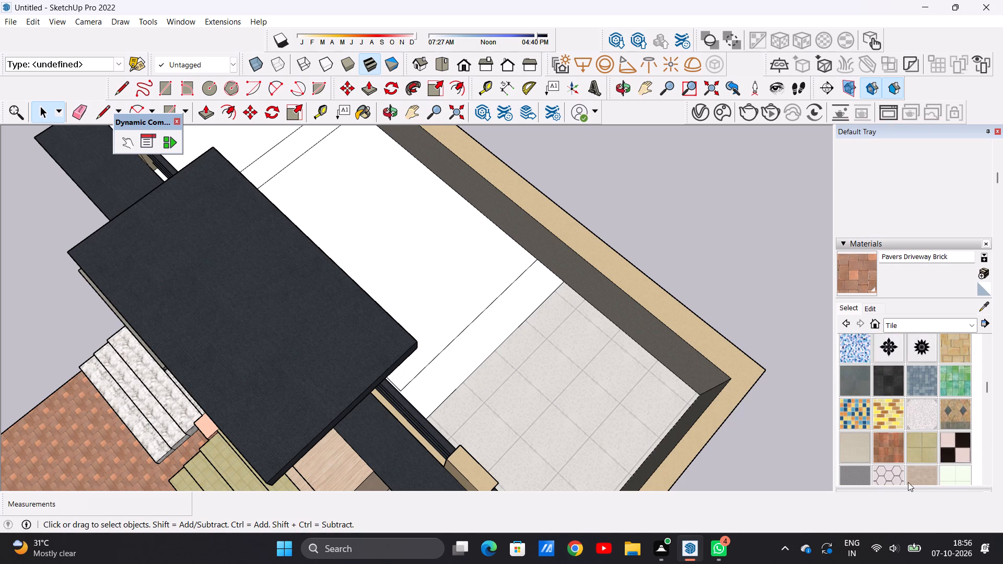
# Paint the whole roof floor, including the tiled end section and the narrow strips, with Formica Graystone from Synthetic Surfaces.
pyautogui.click(966, 322)
pyautogui.click(924, 450)
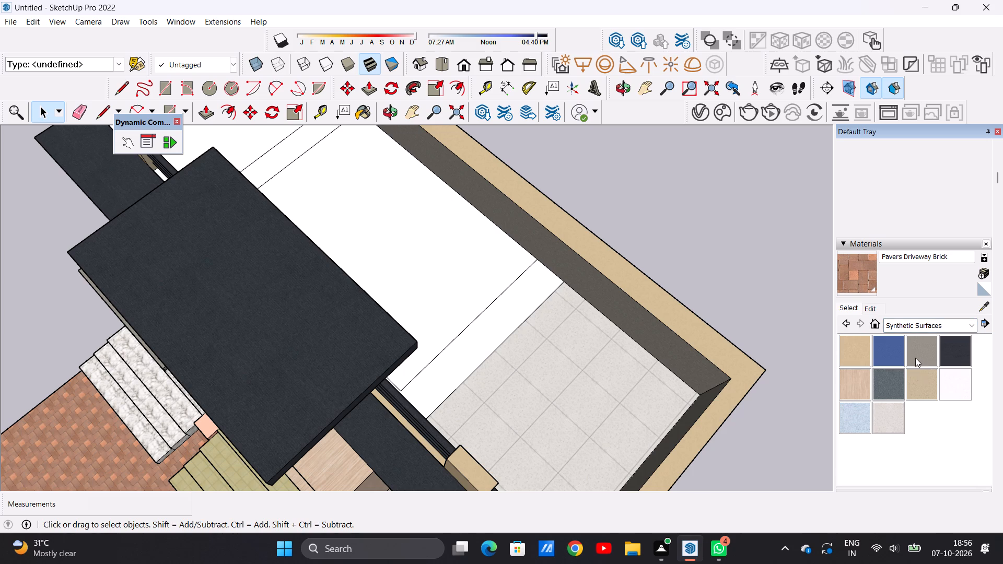
pyautogui.click(915, 358)
pyautogui.click(604, 427)
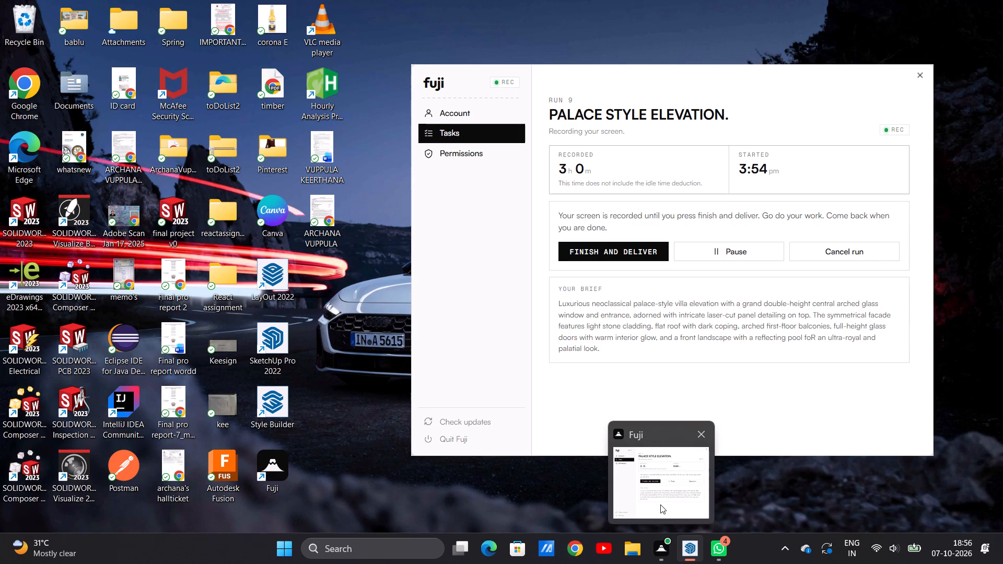
pyautogui.click(677, 496)
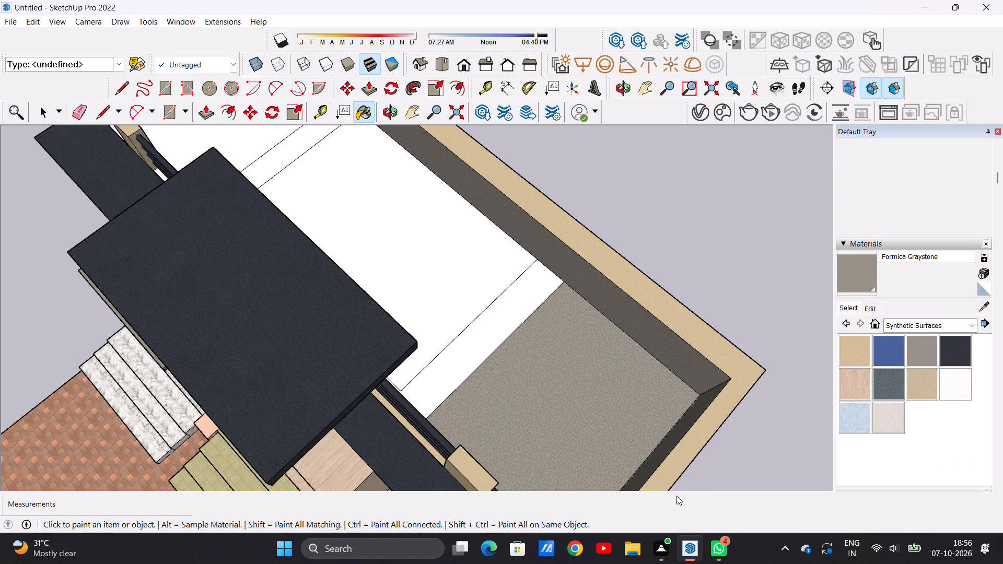
pyautogui.keyDown('ctrl'); pyautogui.scroll(-6, 588, 376); pyautogui.keyUp('ctrl')
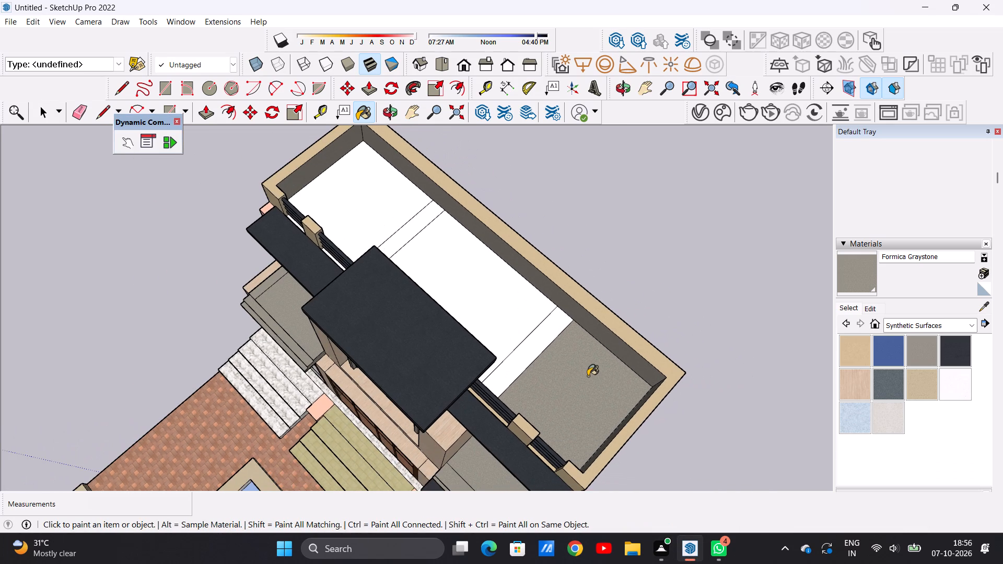
pyautogui.click(526, 348)
pyautogui.click(457, 280)
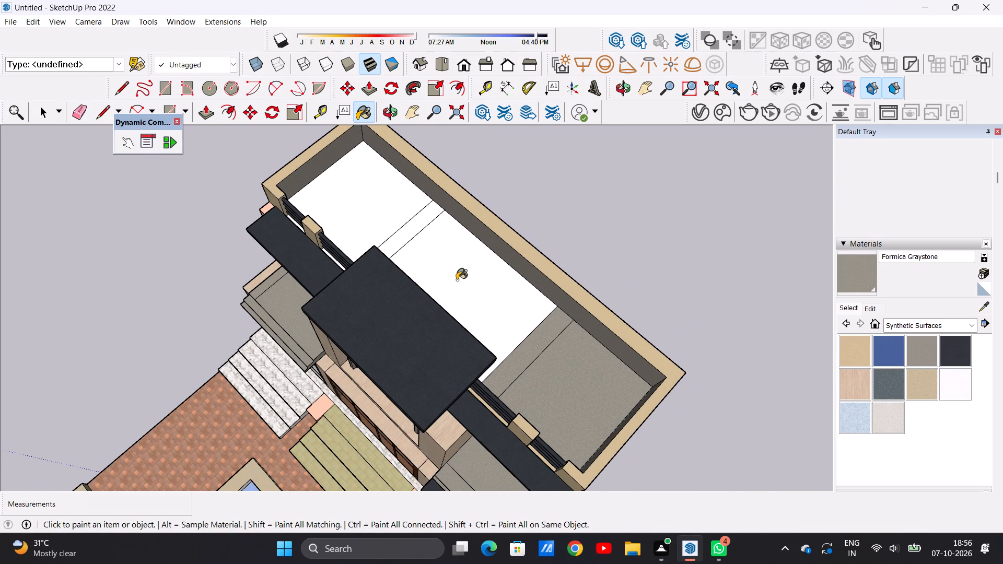
pyautogui.click(388, 219)
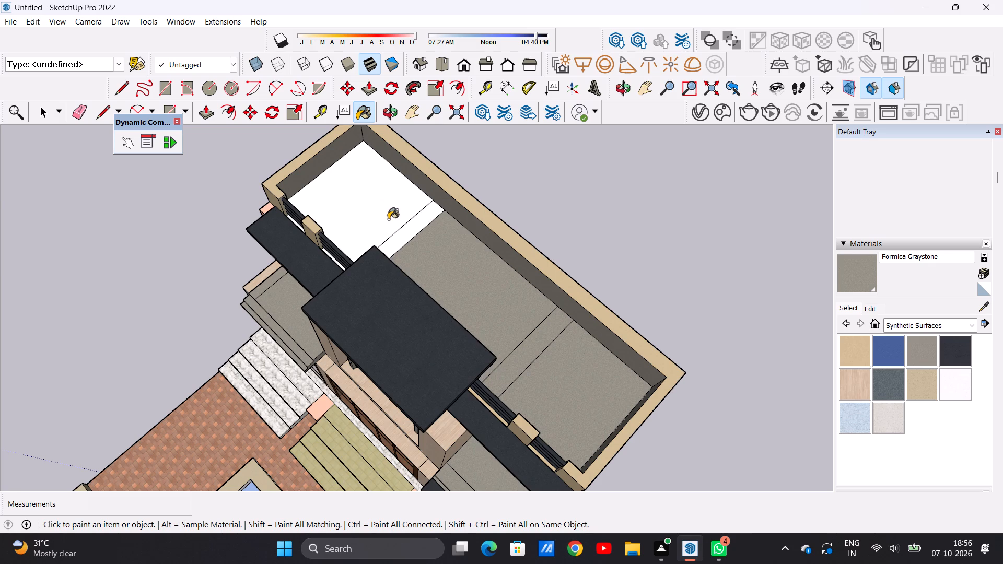
pyautogui.click(407, 232)
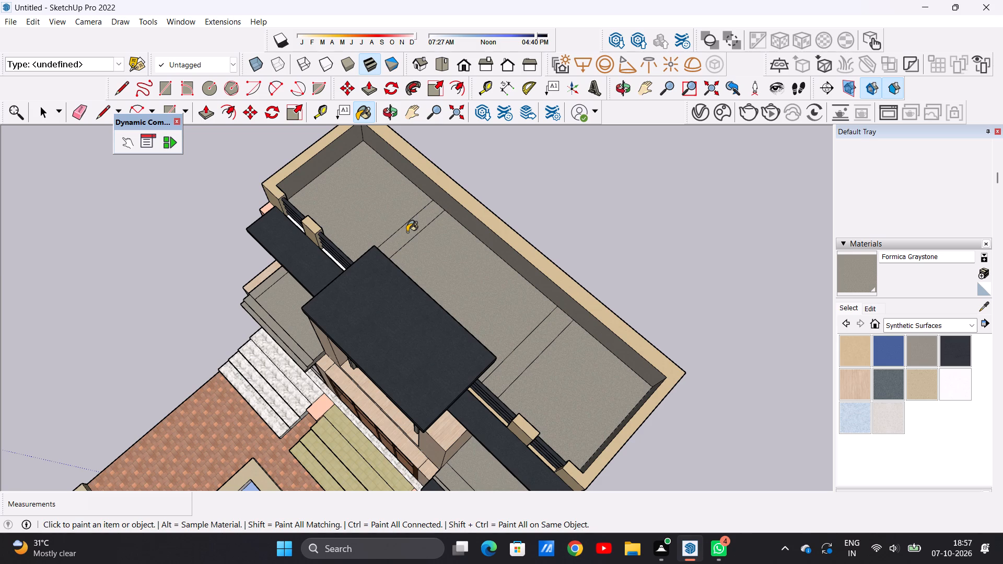
# Paint the remaining white strips beneath the front roof railing, on both sides of the parapet post, with Formica Graystone.
pyautogui.scroll(11, 358, 254)
pyautogui.moveTo(299, 292); pyautogui.dragTo(445, 249, button='middle')
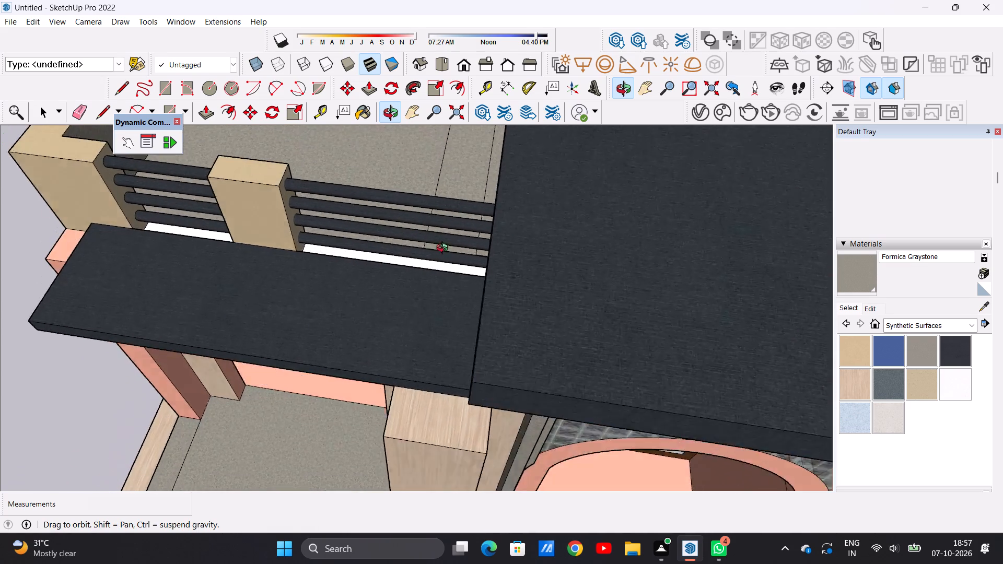
pyautogui.moveTo(445, 249); pyautogui.dragTo(438, 263, button='middle')
pyautogui.scroll(13, 385, 294)
pyautogui.click(409, 252)
pyautogui.scroll(-3, 391, 292)
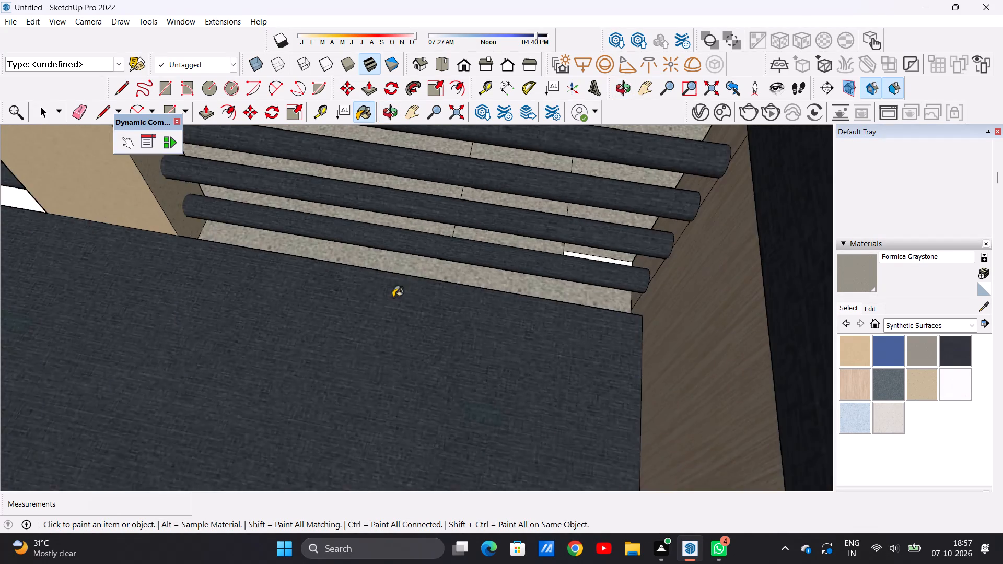
pyautogui.scroll(-12, 393, 297)
pyautogui.scroll(9, 292, 267)
pyautogui.scroll(-1, 224, 245)
pyautogui.scroll(3, 221, 245)
pyautogui.scroll(5, 186, 221)
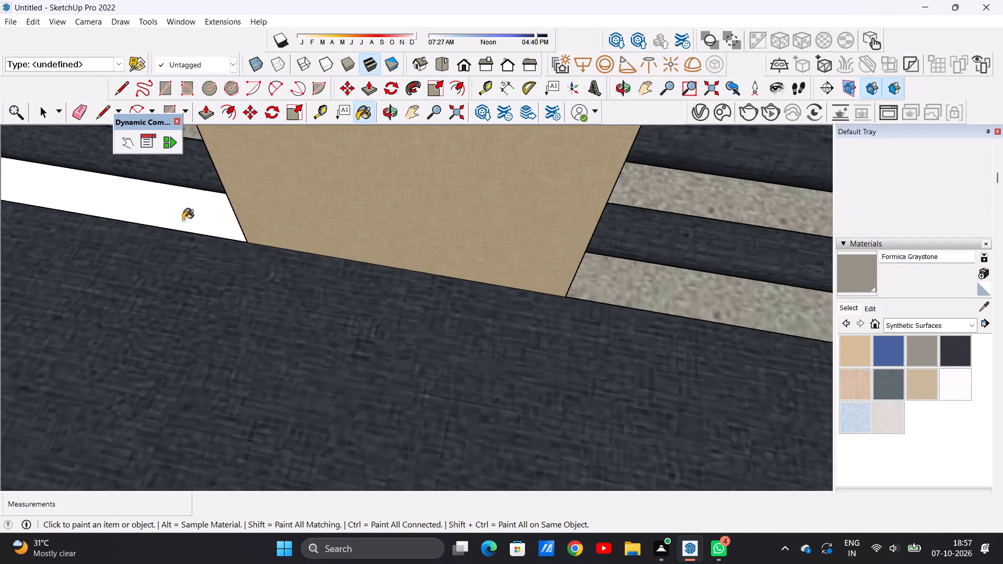
pyautogui.click(183, 220)
pyautogui.scroll(-20, 254, 287)
pyautogui.scroll(-2, 254, 287)
pyautogui.scroll(20, 426, 258)
pyautogui.scroll(3, 426, 258)
pyautogui.click(590, 294)
pyautogui.scroll(-7, 488, 287)
pyautogui.moveTo(512, 358); pyautogui.dragTo(523, 269, button='middle')
pyautogui.scroll(1, 485, 299)
pyautogui.scroll(-5, 396, 330)
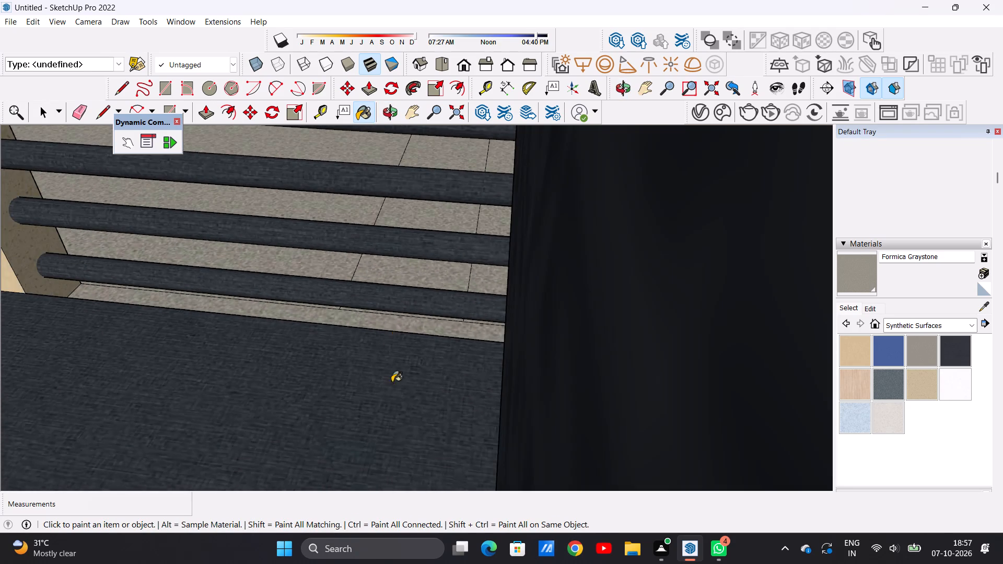
pyautogui.scroll(-14, 389, 349)
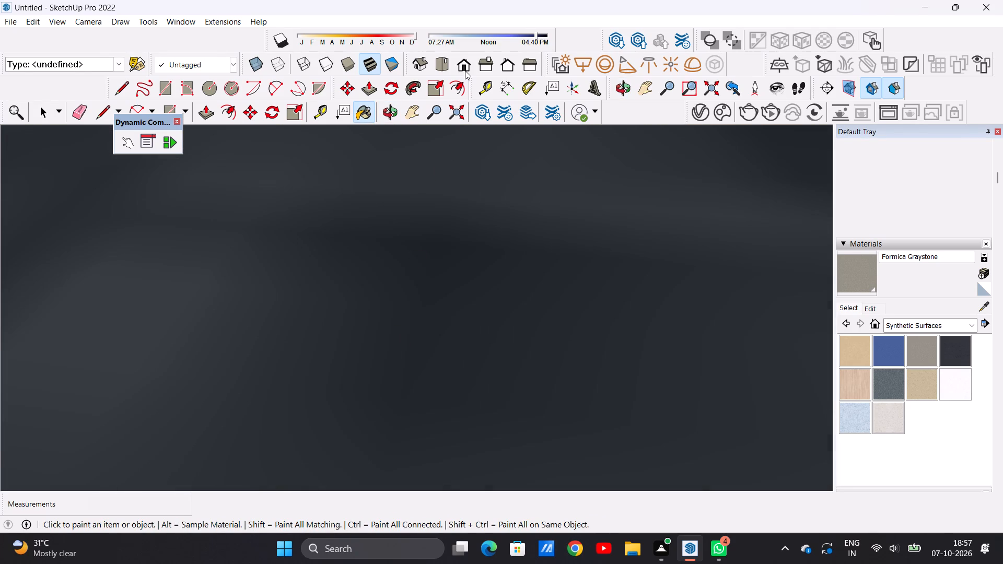
# Switch to the standard Front view and examine the roof floor, railings and parapet from raised front and rear angles.
pyautogui.click(465, 68)
pyautogui.scroll(-18, 466, 260)
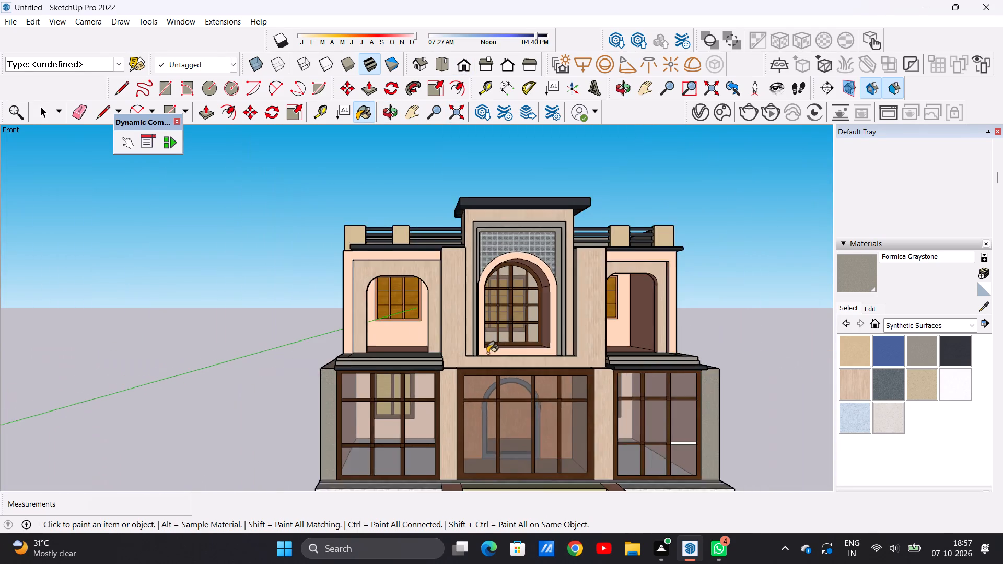
pyautogui.scroll(-10, 487, 353)
pyautogui.moveTo(557, 348); pyautogui.dragTo(450, 470, button='middle')
pyautogui.moveTo(553, 311); pyautogui.dragTo(441, 335, button='middle')
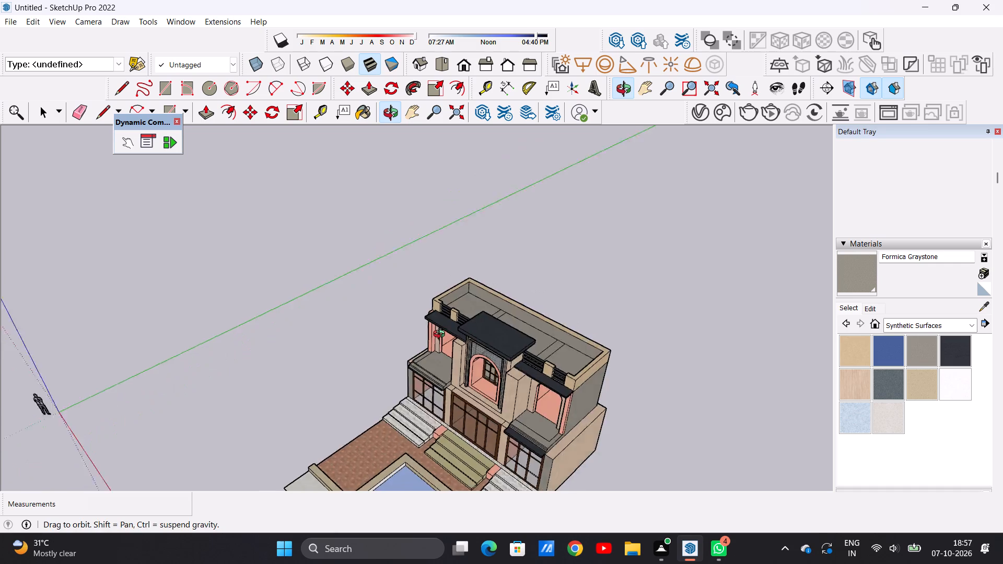
pyautogui.moveTo(441, 335); pyautogui.dragTo(267, 335, button='middle')
pyautogui.moveTo(463, 361); pyautogui.dragTo(318, 374, button='middle')
pyautogui.scroll(5, 365, 386)
pyautogui.scroll(-1, 365, 407)
pyautogui.scroll(6, 337, 420)
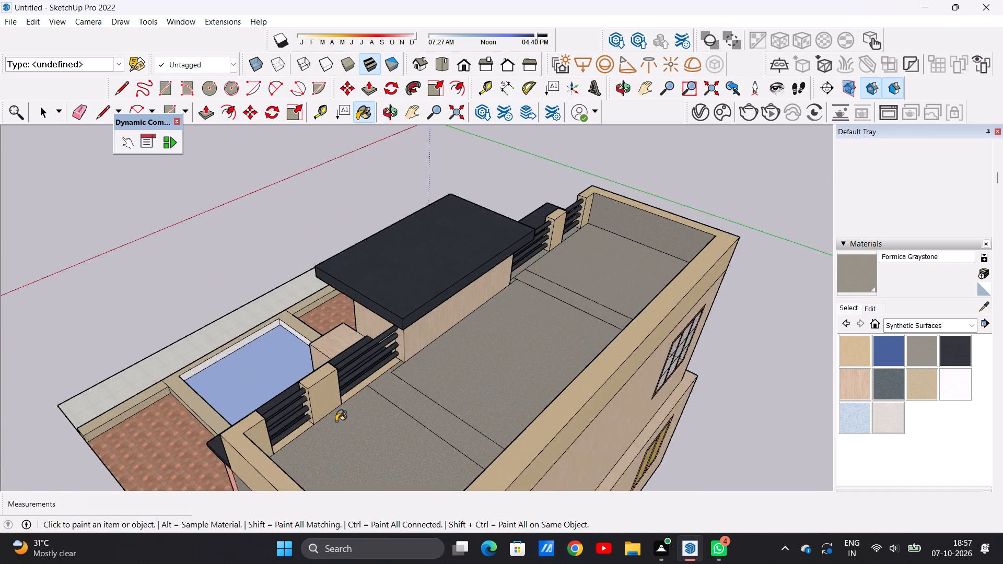
pyautogui.scroll(9, 336, 421)
pyautogui.scroll(-14, 372, 389)
pyautogui.moveTo(321, 387); pyautogui.dragTo(533, 339, button='middle')
pyautogui.moveTo(323, 381); pyautogui.dragTo(515, 344, button='middle')
pyautogui.scroll(-4, 431, 340)
# Examine the entrance steps close up and the whole facade with its pool and brick courtyard from the front.
pyautogui.moveTo(359, 435); pyautogui.dragTo(482, 480, button='middle')
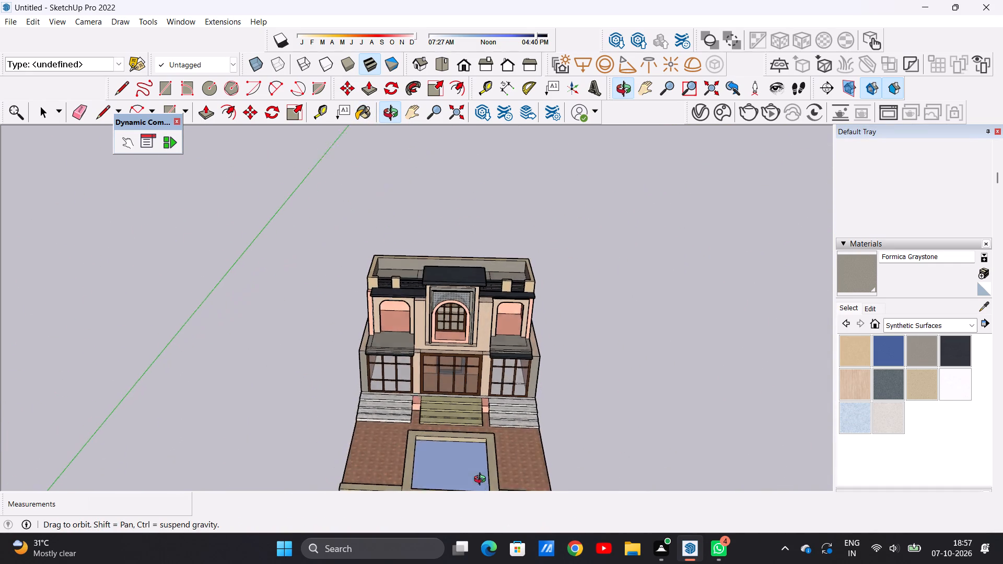
pyautogui.moveTo(482, 480); pyautogui.dragTo(481, 488, button='middle')
pyautogui.scroll(20, 391, 407)
pyautogui.scroll(4, 391, 407)
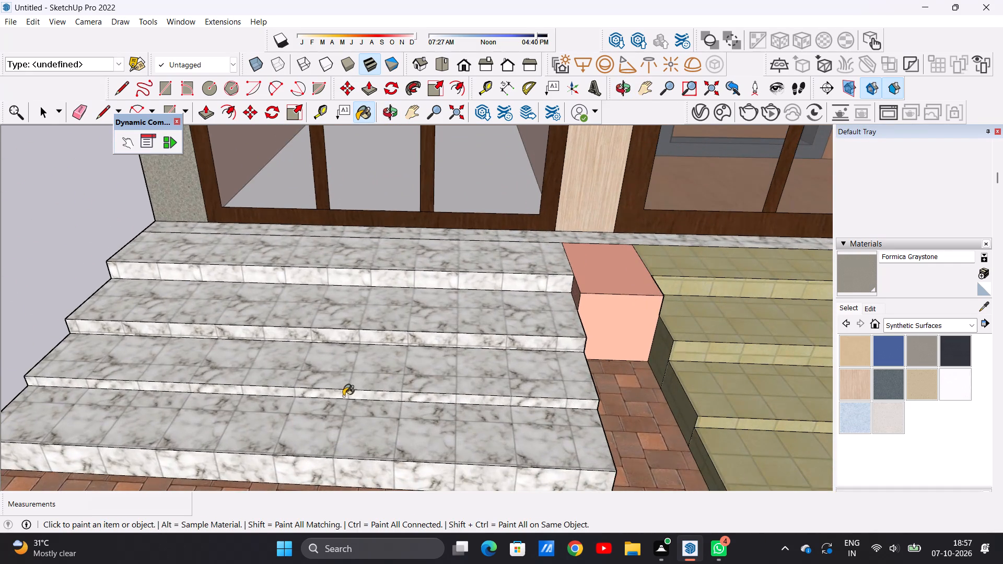
pyautogui.scroll(-20, 343, 396)
pyautogui.scroll(-10, 343, 396)
pyautogui.moveTo(429, 419); pyautogui.dragTo(429, 393, button='middle')
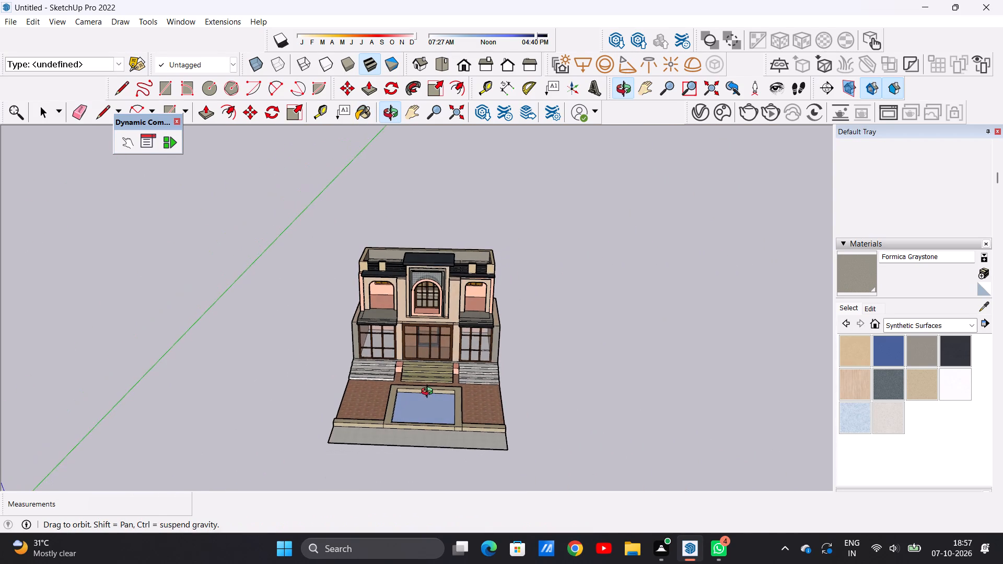
pyautogui.moveTo(429, 393); pyautogui.dragTo(423, 416, button='middle')
pyautogui.scroll(4, 431, 336)
pyautogui.moveTo(435, 415); pyautogui.dragTo(436, 347, button='middle')
pyautogui.scroll(1, 437, 343)
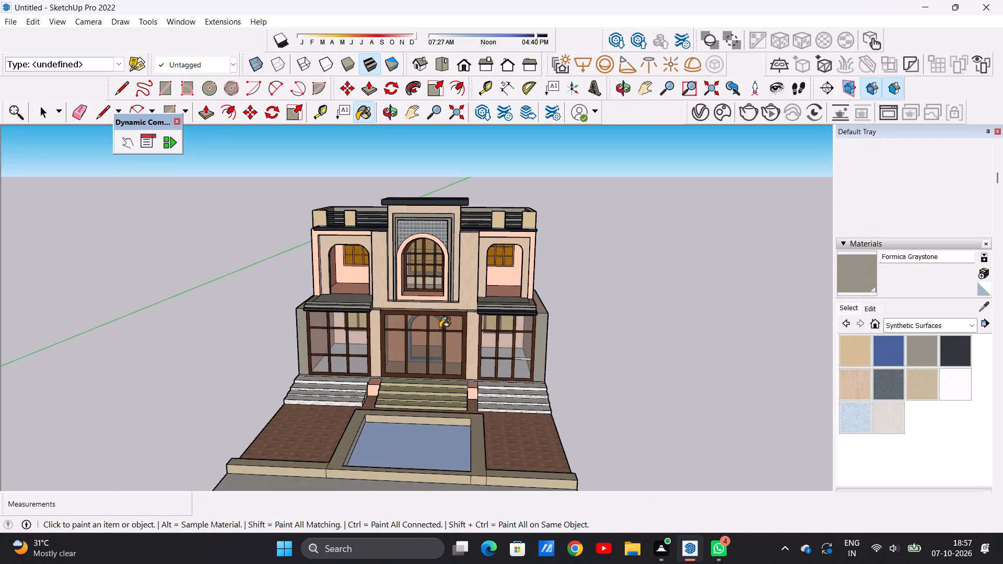
# Examine the painted front facade, entrance steps, pool and brick courtyard from low and raised front angles.
pyautogui.scroll(3, 439, 318)
pyautogui.scroll(-4, 442, 312)
pyautogui.moveTo(440, 373); pyautogui.dragTo(439, 343, button='middle')
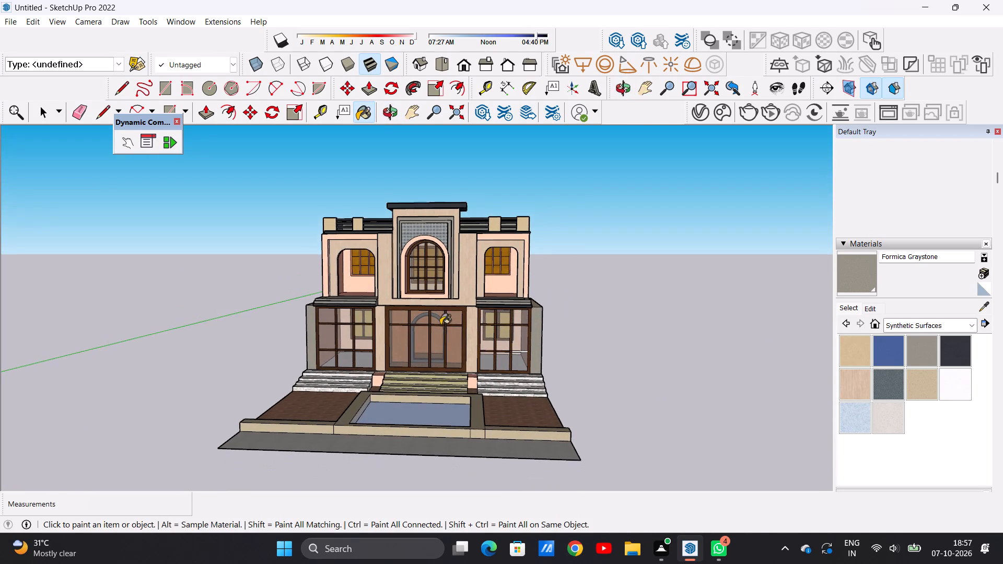
pyautogui.scroll(3, 438, 313)
pyautogui.moveTo(442, 327); pyautogui.dragTo(451, 364, button='middle')
pyautogui.scroll(-8, 452, 329)
pyautogui.moveTo(454, 335); pyautogui.dragTo(444, 358, button='middle')
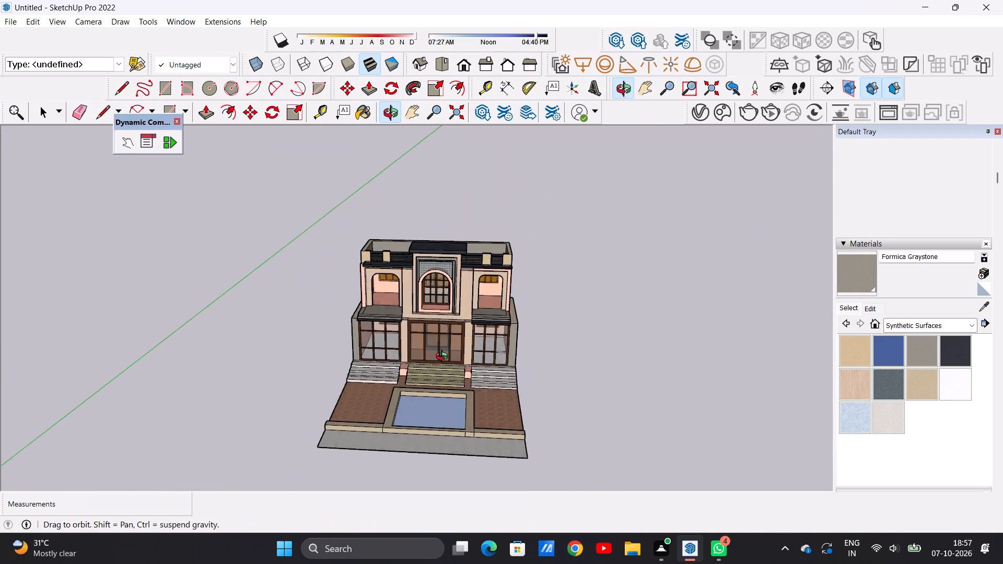
pyautogui.moveTo(444, 358); pyautogui.dragTo(429, 386, button='middle')
pyautogui.scroll(5, 433, 327)
pyautogui.moveTo(422, 361); pyautogui.dragTo(422, 342, button='middle')
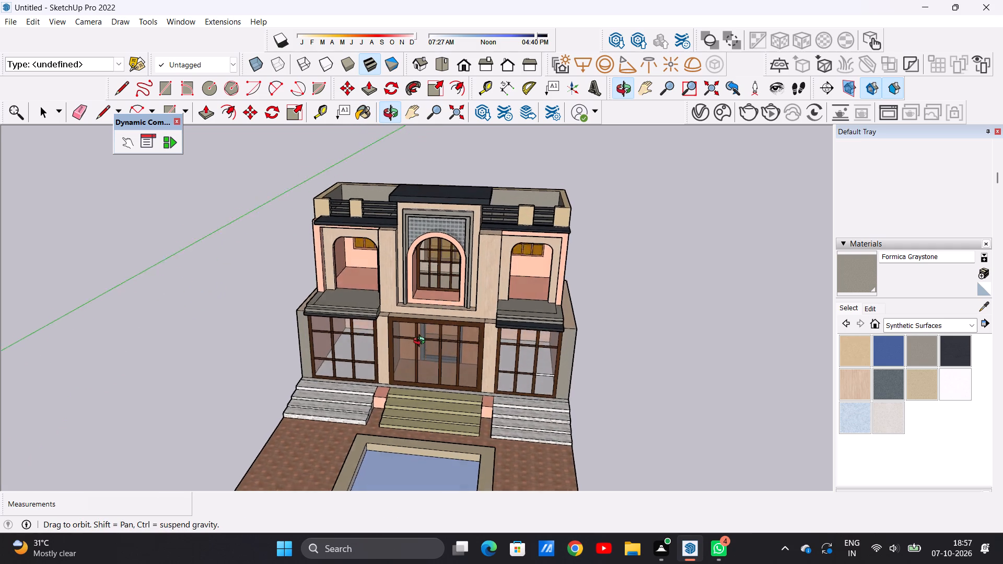
pyautogui.moveTo(422, 342); pyautogui.dragTo(415, 314, button='middle')
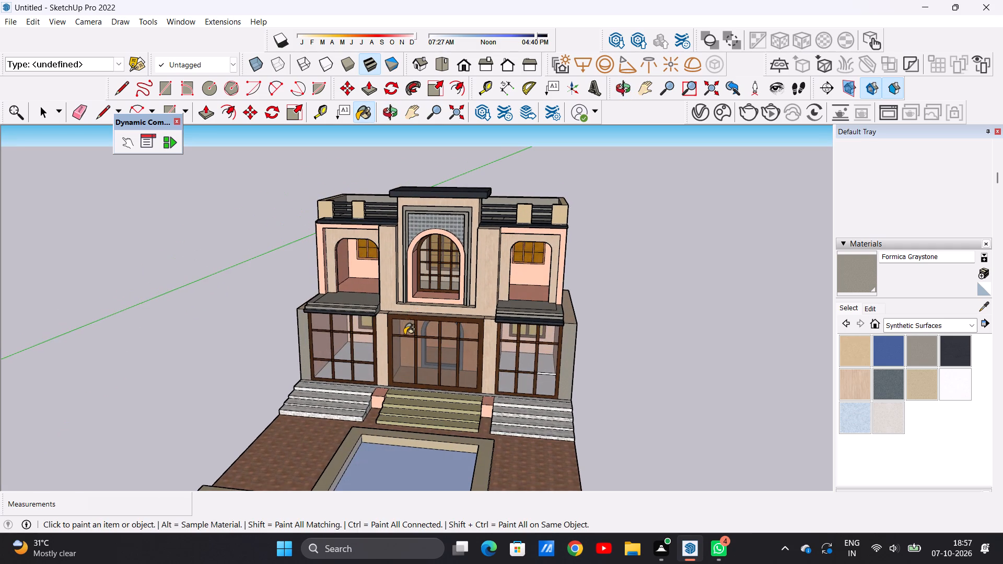
pyautogui.scroll(-4, 407, 334)
pyautogui.scroll(2, 438, 350)
pyautogui.scroll(-5, 430, 347)
pyautogui.scroll(2, 434, 369)
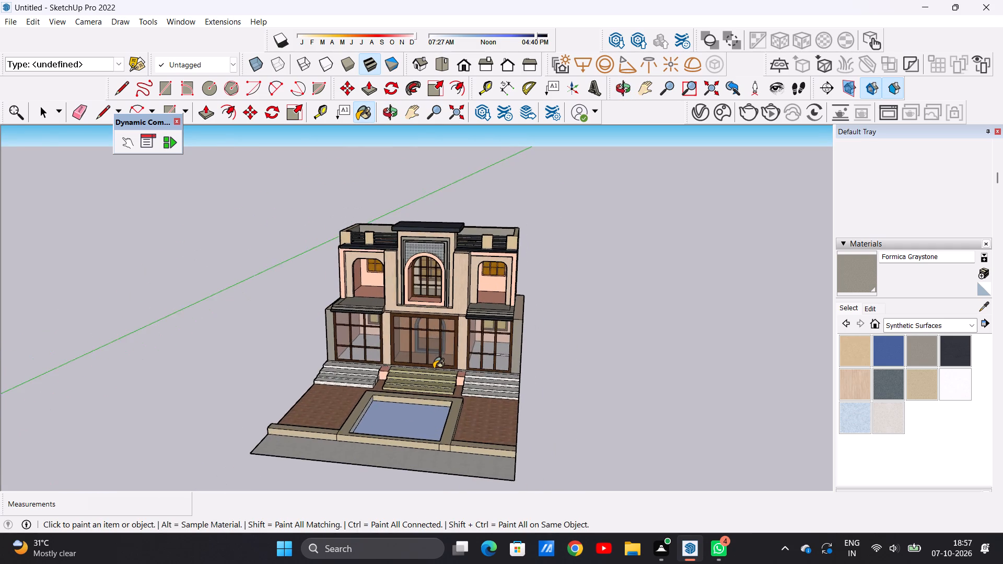
pyautogui.moveTo(434, 369); pyautogui.dragTo(435, 380, button='middle')
pyautogui.scroll(1, 441, 332)
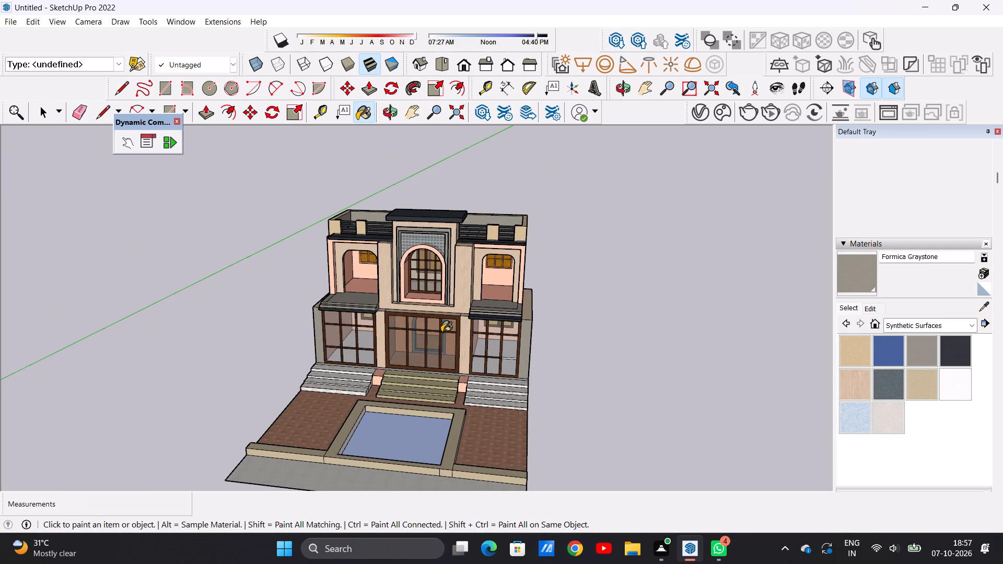
pyautogui.moveTo(435, 335); pyautogui.dragTo(437, 322, button='middle')
pyautogui.scroll(2, 438, 257)
pyautogui.scroll(-1, 445, 296)
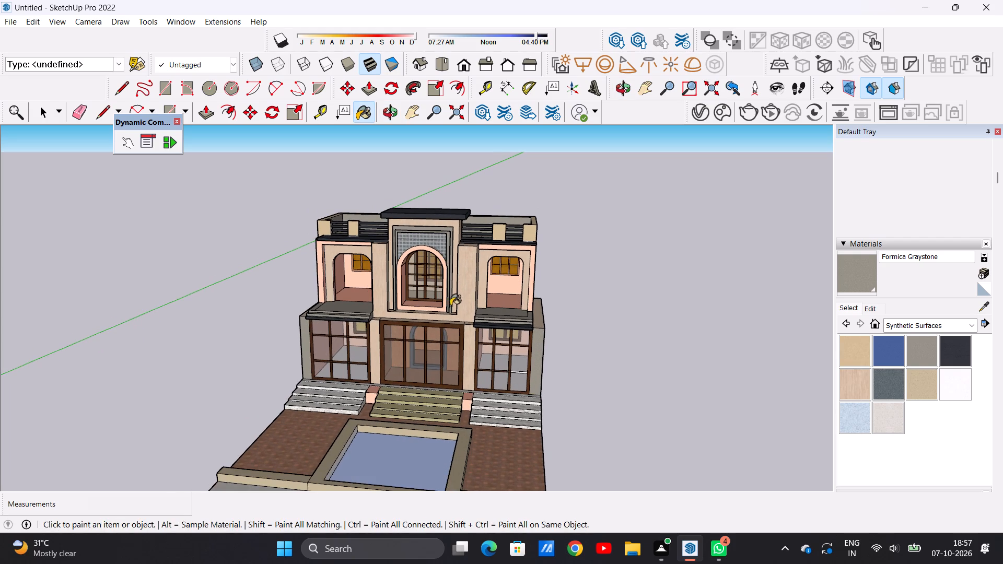
pyautogui.scroll(-4, 453, 316)
pyautogui.moveTo(460, 372); pyautogui.dragTo(454, 337, button='middle')
pyautogui.scroll(7, 437, 303)
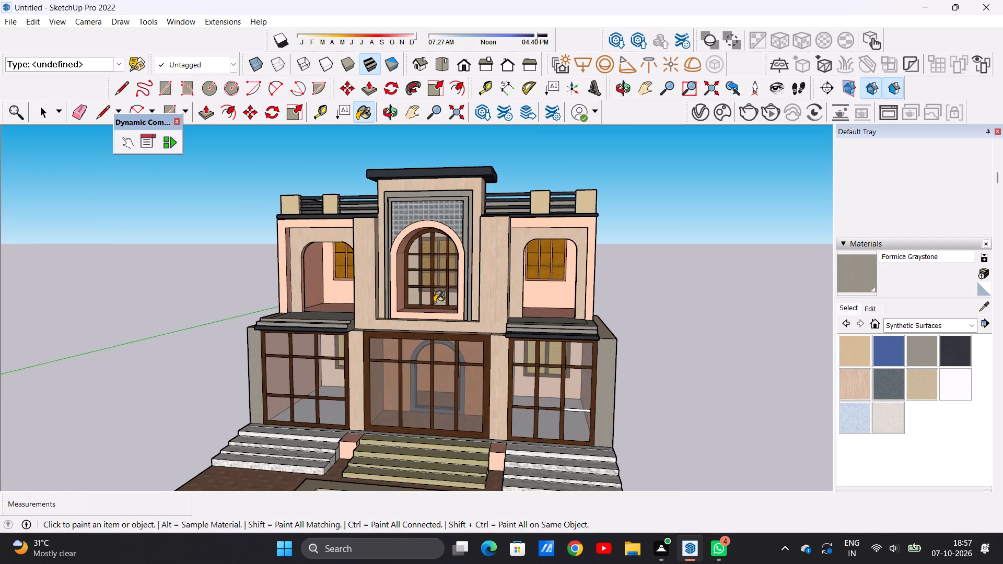
# Examine the house from all around, including both side walls, the roof floor and the rear windows, finishing back at the front.
pyautogui.moveTo(438, 323); pyautogui.dragTo(451, 349, button='middle')
pyautogui.moveTo(356, 320); pyautogui.dragTo(590, 279, button='middle')
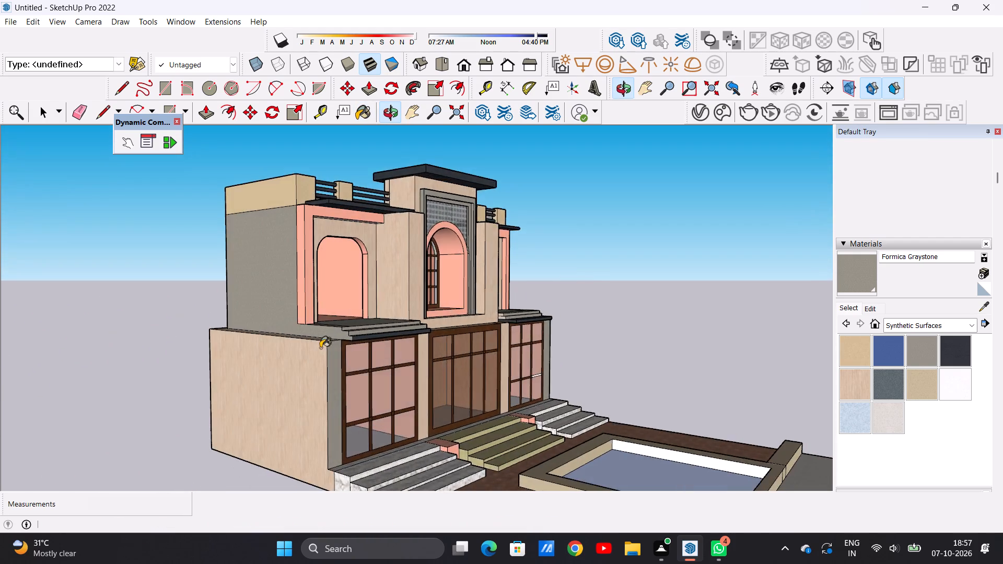
pyautogui.moveTo(323, 348); pyautogui.dragTo(220, 381, button='middle')
pyautogui.moveTo(431, 378); pyautogui.dragTo(507, 431, button='middle')
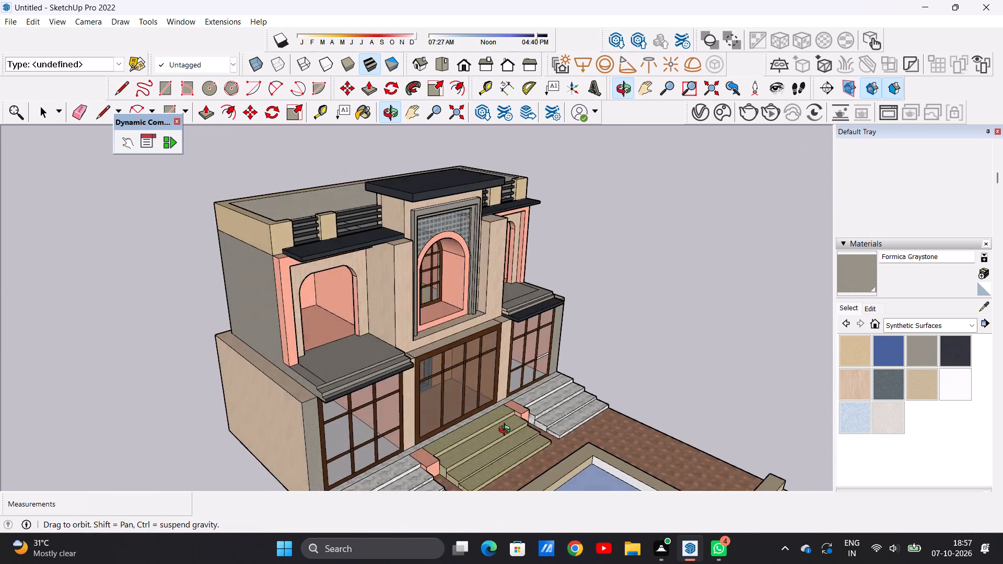
pyautogui.moveTo(507, 431); pyautogui.dragTo(522, 429, button='middle')
pyautogui.moveTo(313, 324); pyautogui.dragTo(193, 333, button='middle')
pyautogui.moveTo(516, 255); pyautogui.dragTo(326, 286, button='middle')
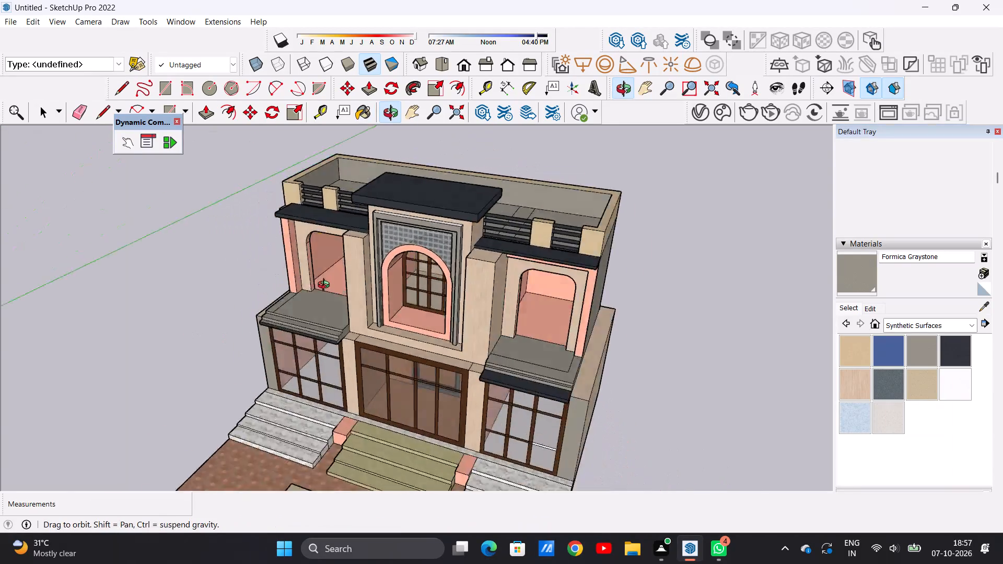
pyautogui.moveTo(326, 286); pyautogui.dragTo(211, 345, button='middle')
pyautogui.moveTo(409, 361); pyautogui.dragTo(82, 296, button='middle')
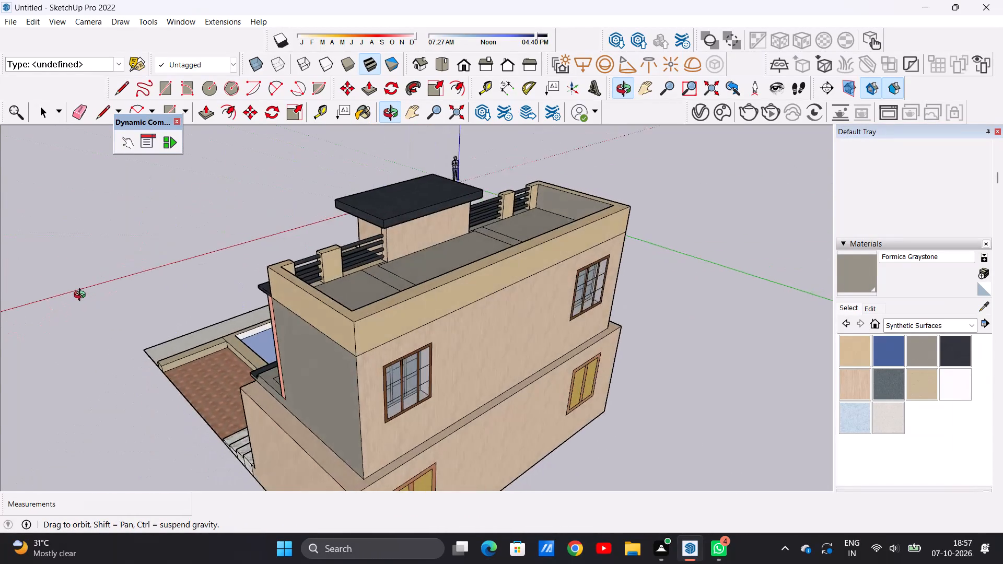
pyautogui.moveTo(82, 296); pyautogui.dragTo(502, 289, button='middle')
pyautogui.moveTo(404, 307); pyautogui.dragTo(0, 302, button='middle')
pyautogui.moveTo(402, 336); pyautogui.dragTo(223, 301, button='middle')
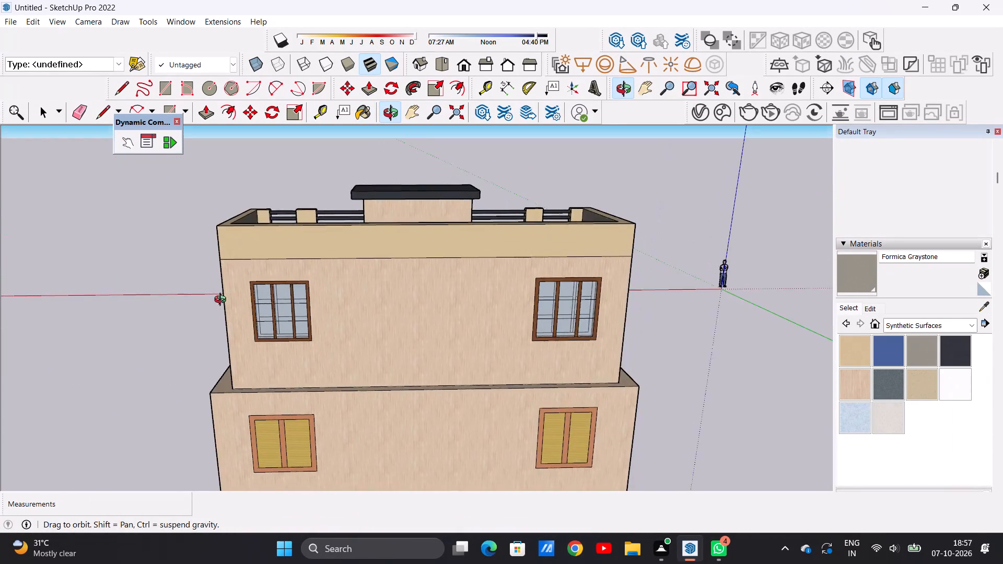
pyautogui.moveTo(223, 301); pyautogui.dragTo(211, 287, button='middle')
pyautogui.scroll(1, 333, 289)
pyautogui.scroll(-6, 368, 294)
pyautogui.moveTo(492, 321); pyautogui.dragTo(116, 304, button='middle')
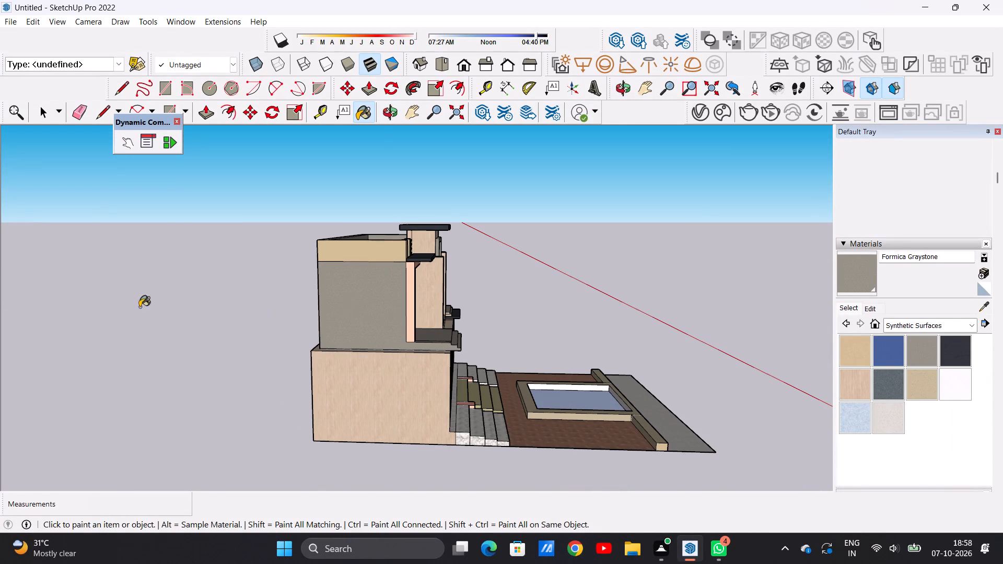
pyautogui.moveTo(483, 357); pyautogui.dragTo(107, 324, button='middle')
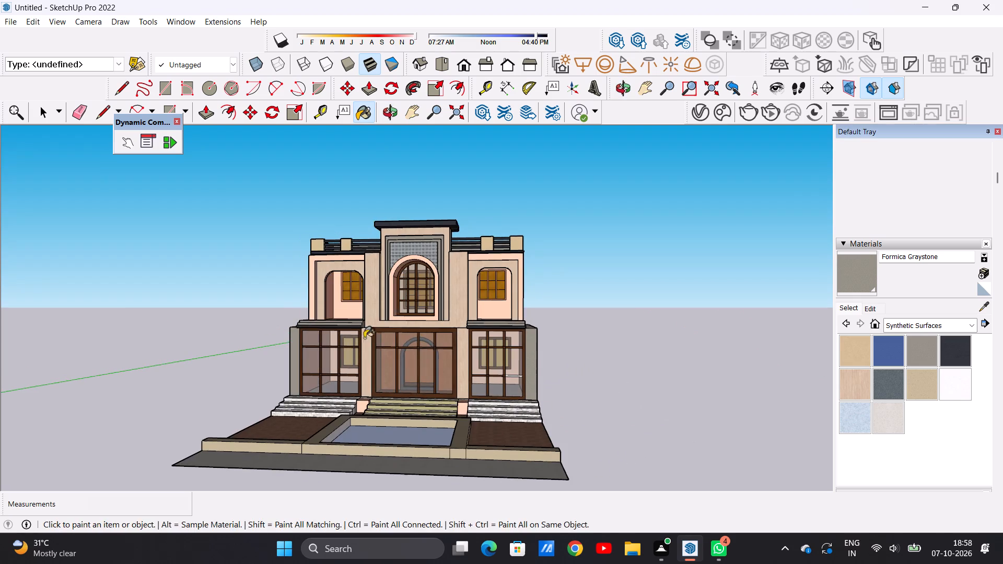
# Review the facade with its pool and courtyard from the front, ending on a raised view that shows the roof and entrance steps.
pyautogui.moveTo(404, 344); pyautogui.dragTo(421, 407, button='middle')
pyautogui.scroll(1, 420, 366)
pyautogui.scroll(-5, 420, 334)
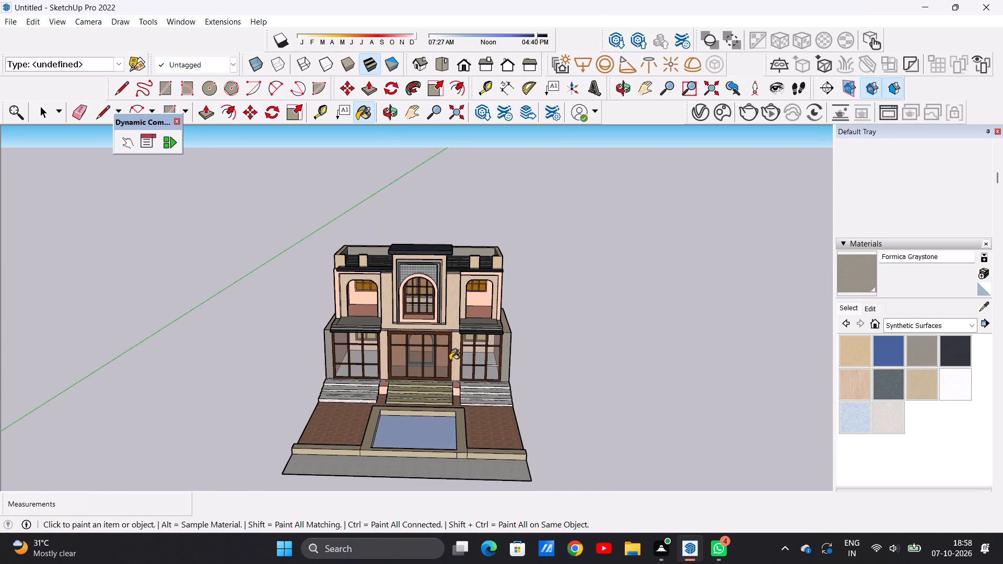
pyautogui.moveTo(450, 367); pyautogui.dragTo(444, 396, button='middle')
pyautogui.scroll(1, 440, 358)
pyautogui.scroll(-1, 440, 358)
pyautogui.scroll(5, 440, 358)
pyautogui.scroll(-4, 449, 318)
pyautogui.moveTo(461, 383); pyautogui.dragTo(453, 372, button='middle')
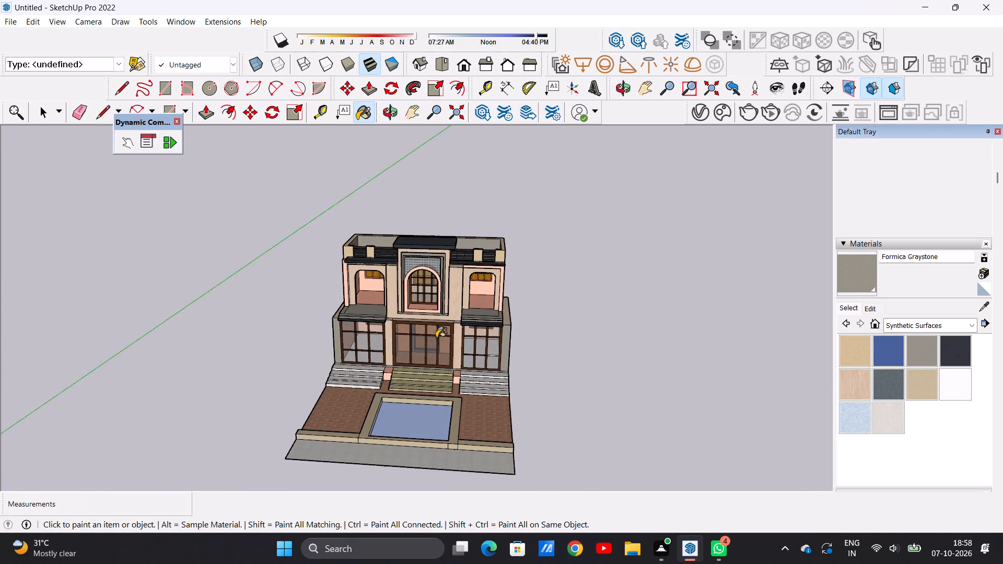
pyautogui.scroll(8, 405, 298)
pyautogui.scroll(-5, 462, 303)
pyautogui.moveTo(557, 331); pyautogui.dragTo(543, 327, button='middle')
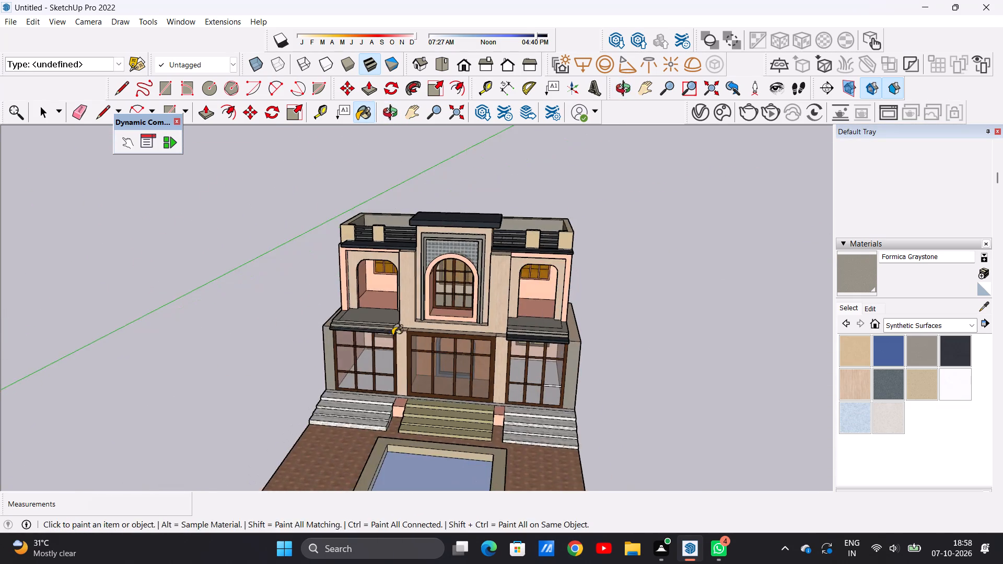
pyautogui.moveTo(387, 338); pyautogui.dragTo(430, 324, button='middle')
pyautogui.scroll(1, 428, 315)
pyautogui.scroll(-6, 358, 214)
pyautogui.scroll(1, 435, 309)
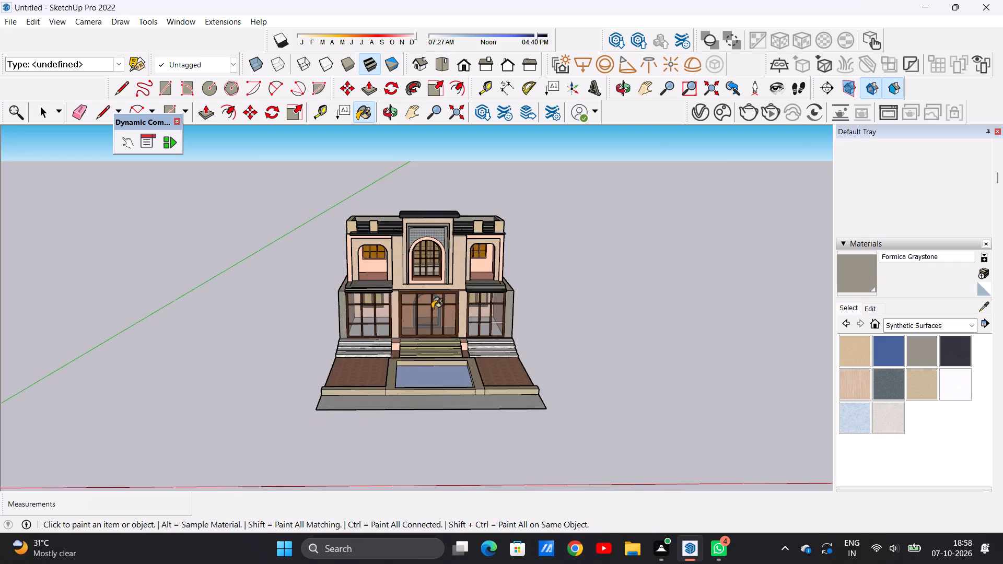
pyautogui.moveTo(403, 311); pyautogui.dragTo(361, 360, button='middle')
pyautogui.scroll(4, 405, 266)
pyautogui.scroll(-1, 405, 266)
pyautogui.scroll(-2, 421, 315)
pyautogui.moveTo(424, 331); pyautogui.dragTo(424, 295, button='middle')
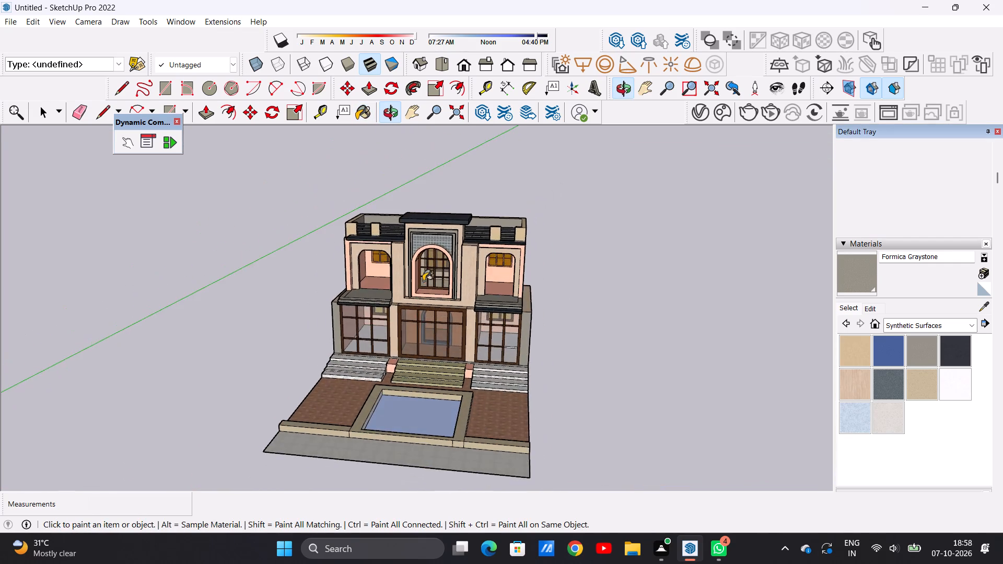
pyautogui.scroll(6, 423, 272)
pyautogui.scroll(-5, 423, 271)
pyautogui.scroll(5, 444, 340)
pyautogui.scroll(-6, 434, 257)
pyautogui.moveTo(436, 332); pyautogui.dragTo(436, 330, button='middle')
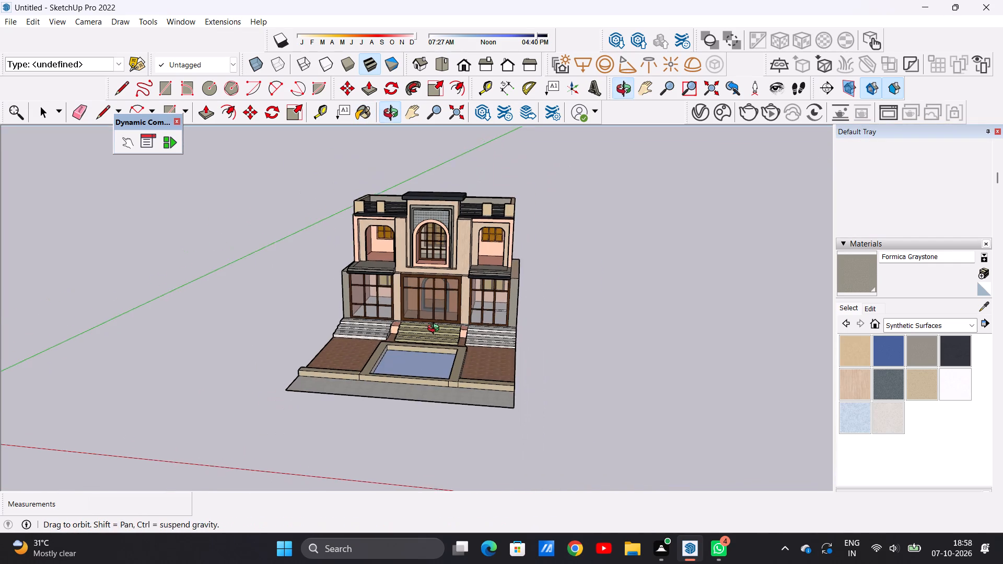
pyautogui.moveTo(436, 330); pyautogui.dragTo(437, 321, button='middle')
pyautogui.scroll(1, 436, 278)
pyautogui.moveTo(436, 278); pyautogui.dragTo(441, 339, button='middle')
pyautogui.scroll(3, 450, 241)
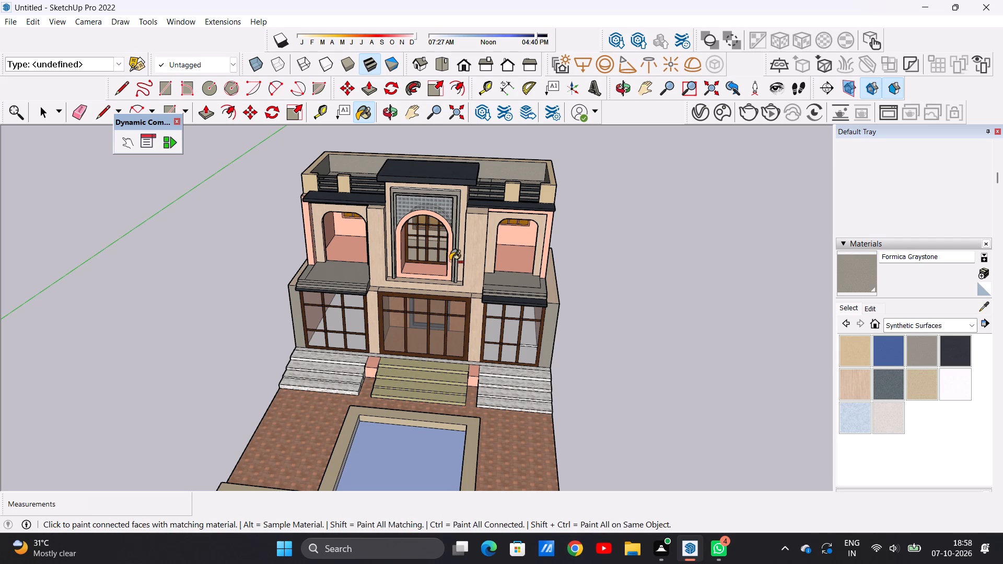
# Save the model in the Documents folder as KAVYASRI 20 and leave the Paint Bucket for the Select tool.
pyautogui.hotkey('ctrl', 's')
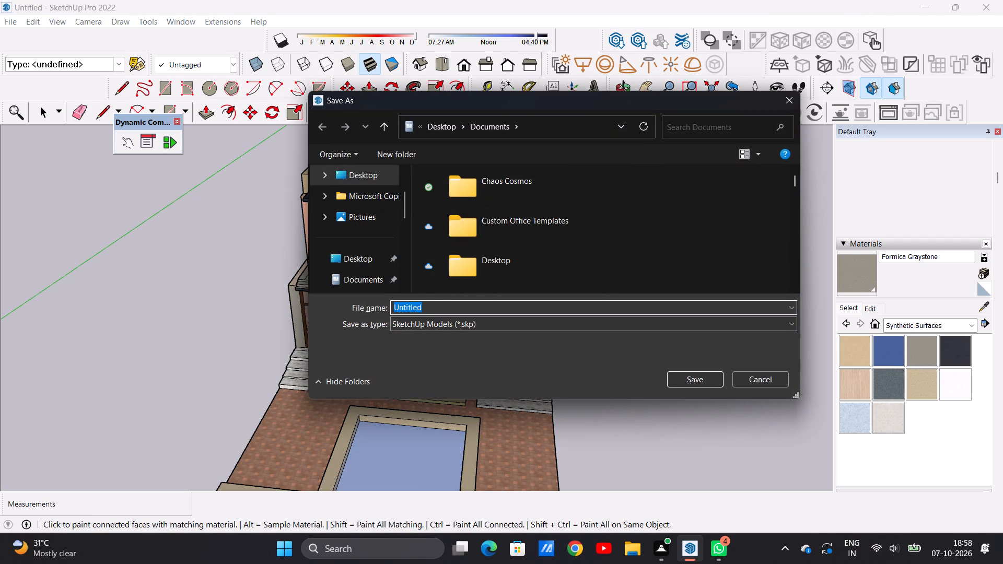
pyautogui.press('BackSpace')
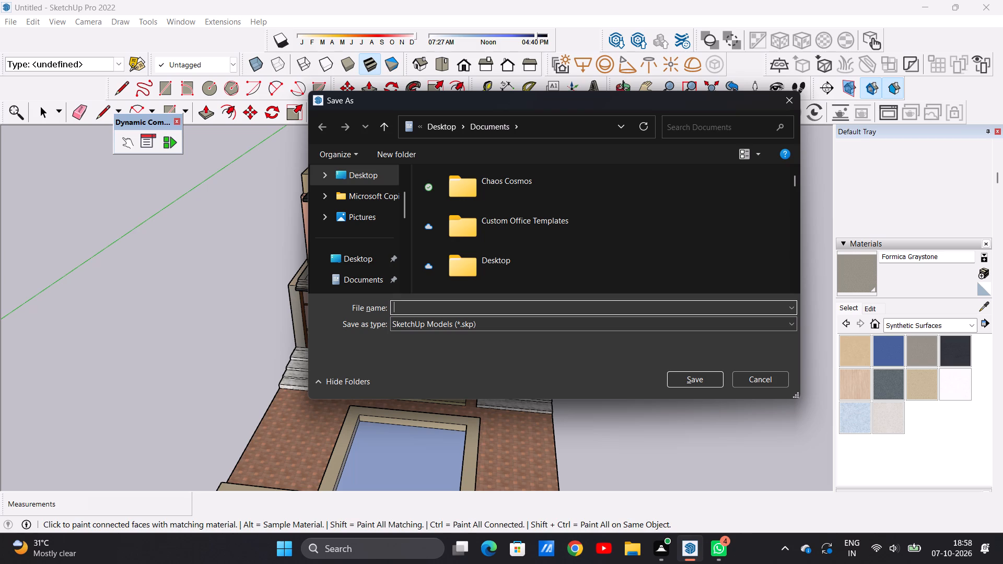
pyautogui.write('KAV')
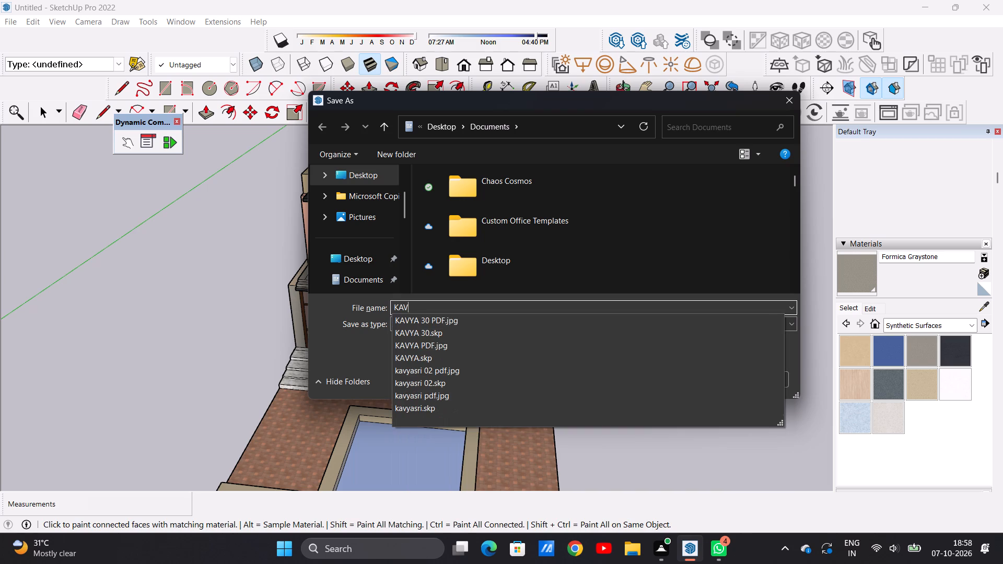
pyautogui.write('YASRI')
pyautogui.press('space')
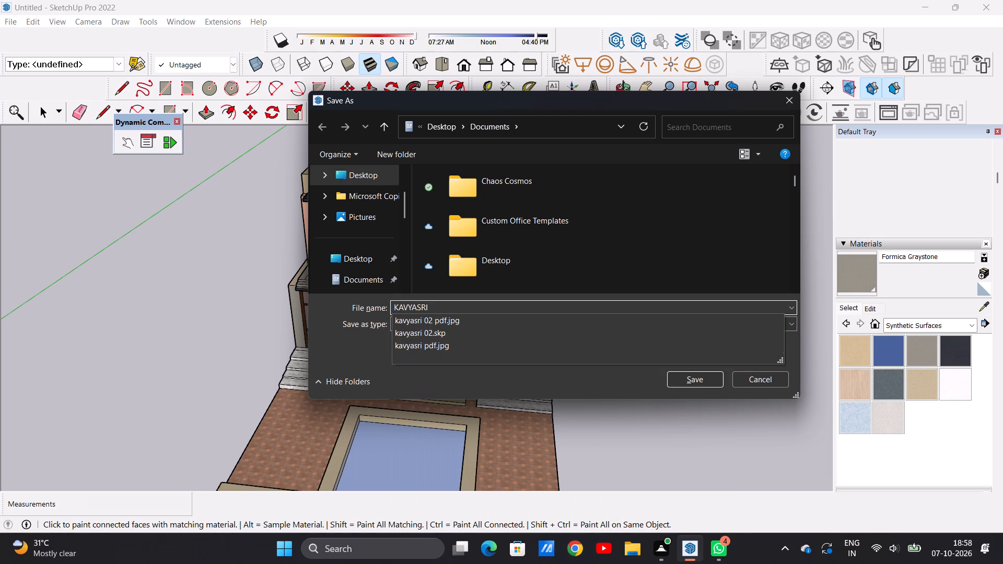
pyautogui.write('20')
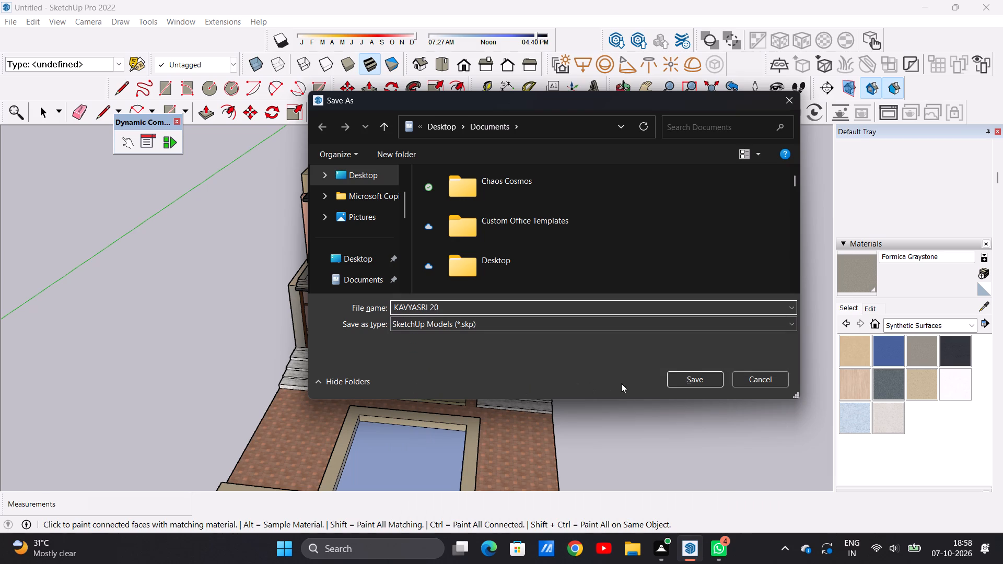
pyautogui.click(693, 379)
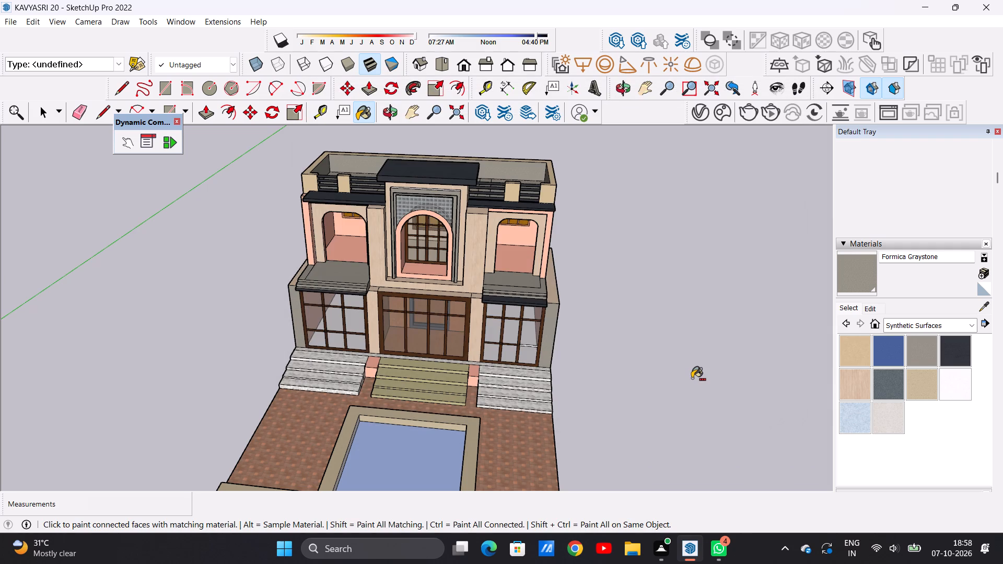
pyautogui.press('space')
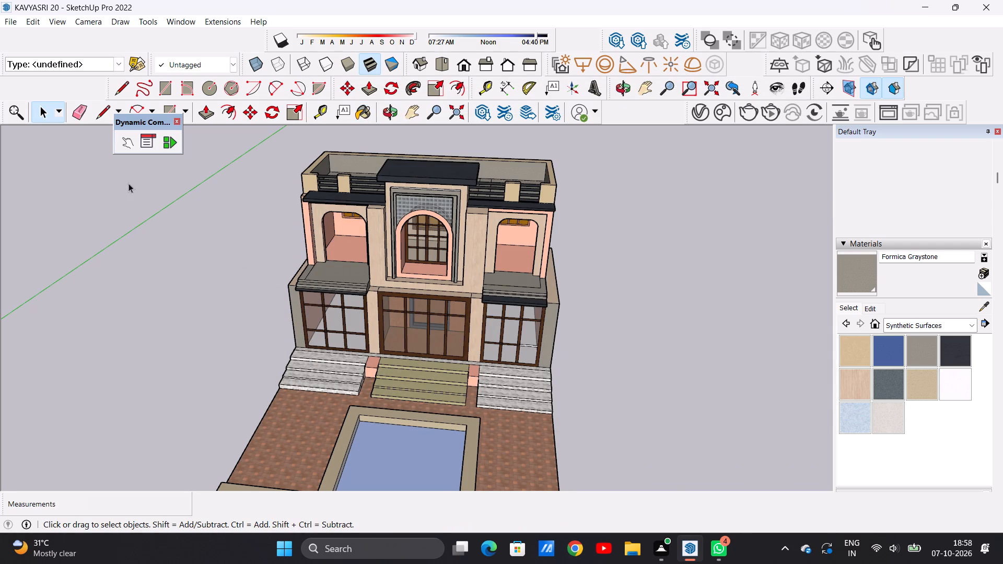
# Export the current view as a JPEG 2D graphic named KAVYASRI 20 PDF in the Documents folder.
pyautogui.click(13, 23)
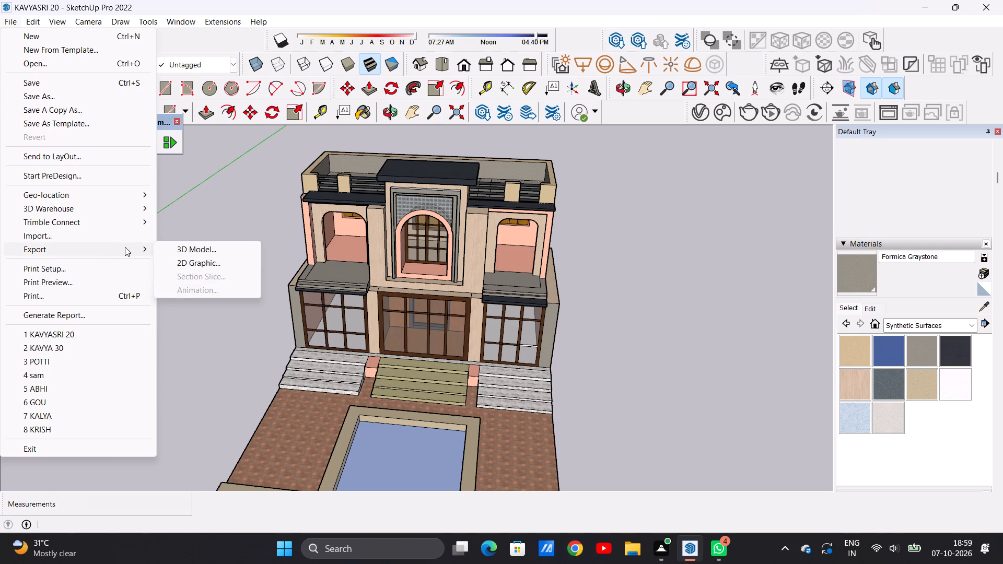
pyautogui.click(179, 263)
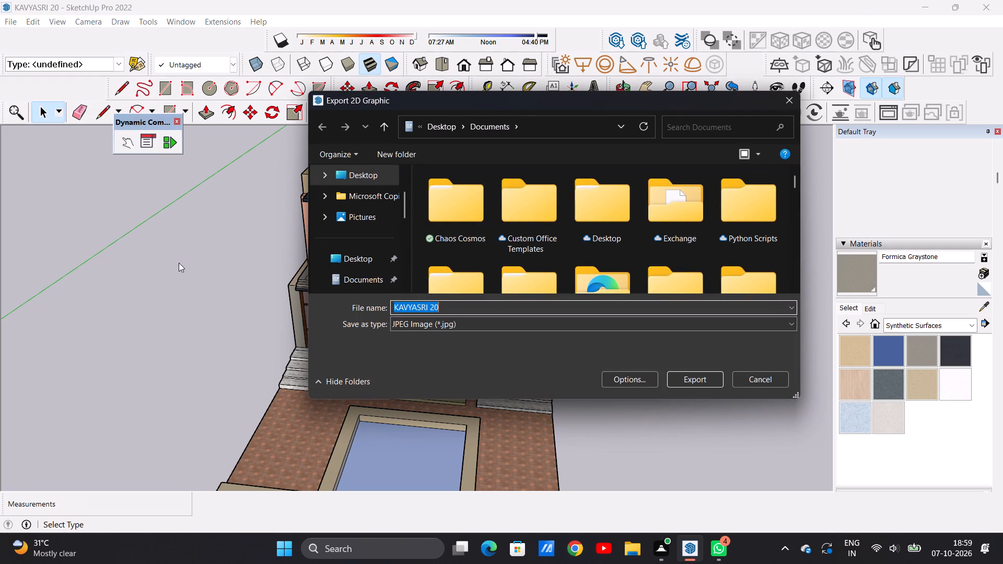
pyautogui.click(462, 305)
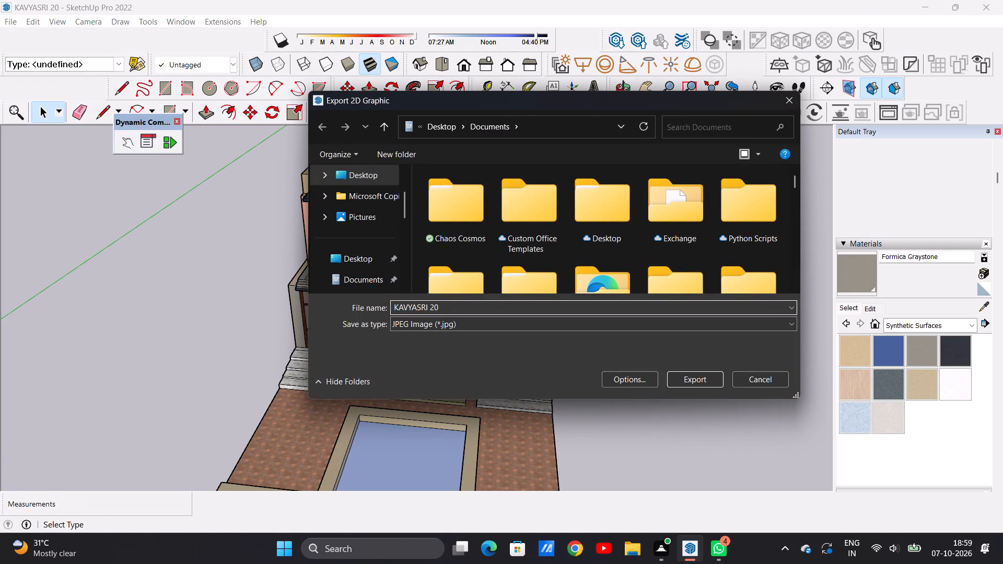
pyautogui.press('space')
pyautogui.write('PDF')
pyautogui.click(693, 382)
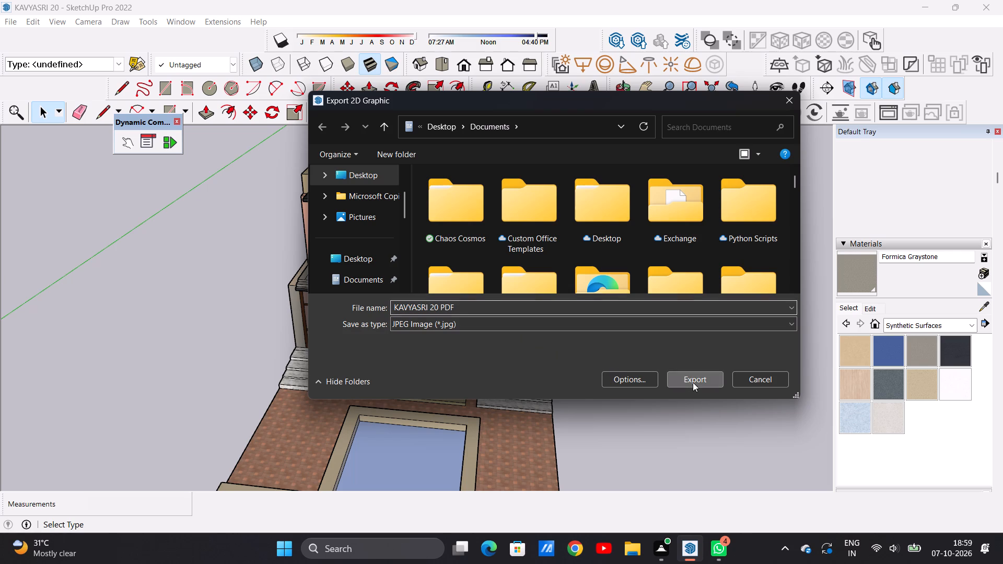